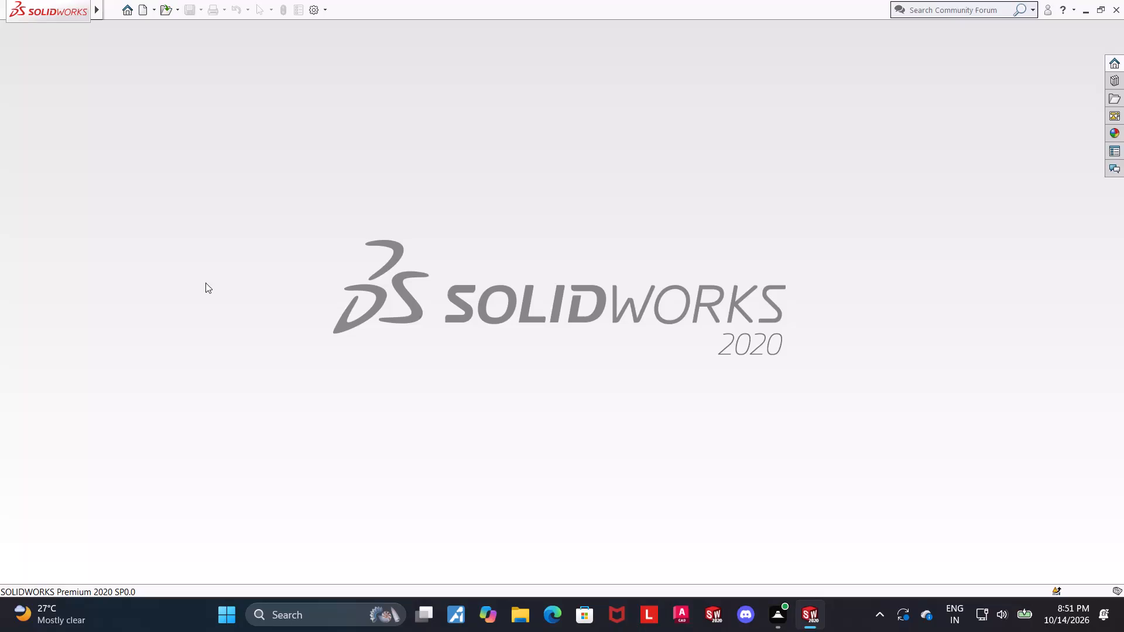
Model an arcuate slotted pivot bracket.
Create a new part document and open a sketch on the Top Plane.
left_click(145, 9)
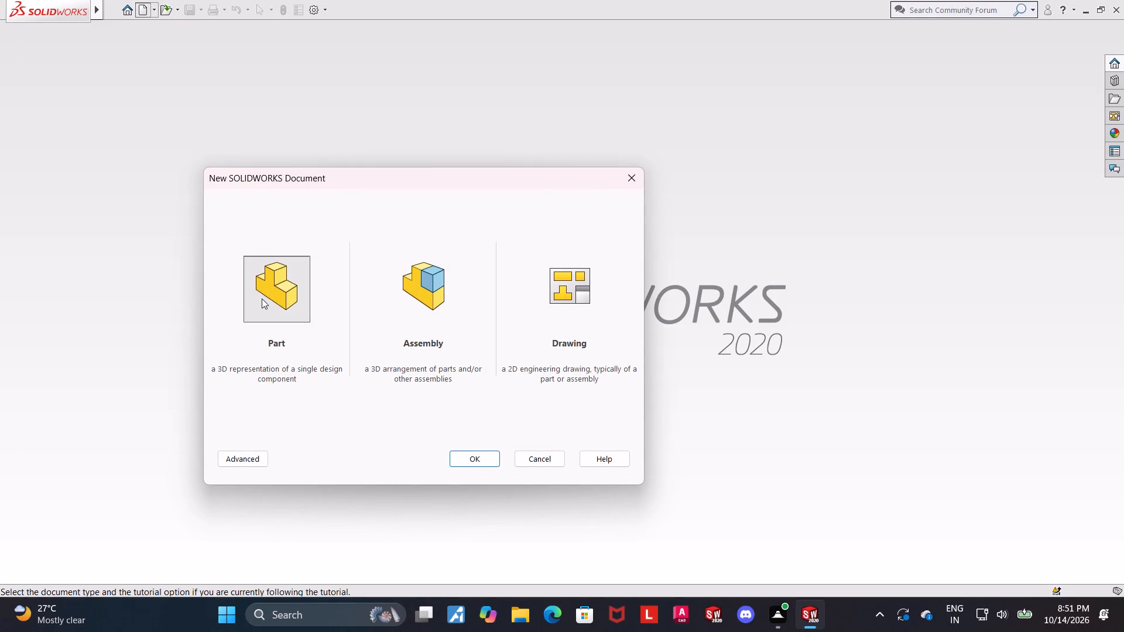
double_click(262, 298)
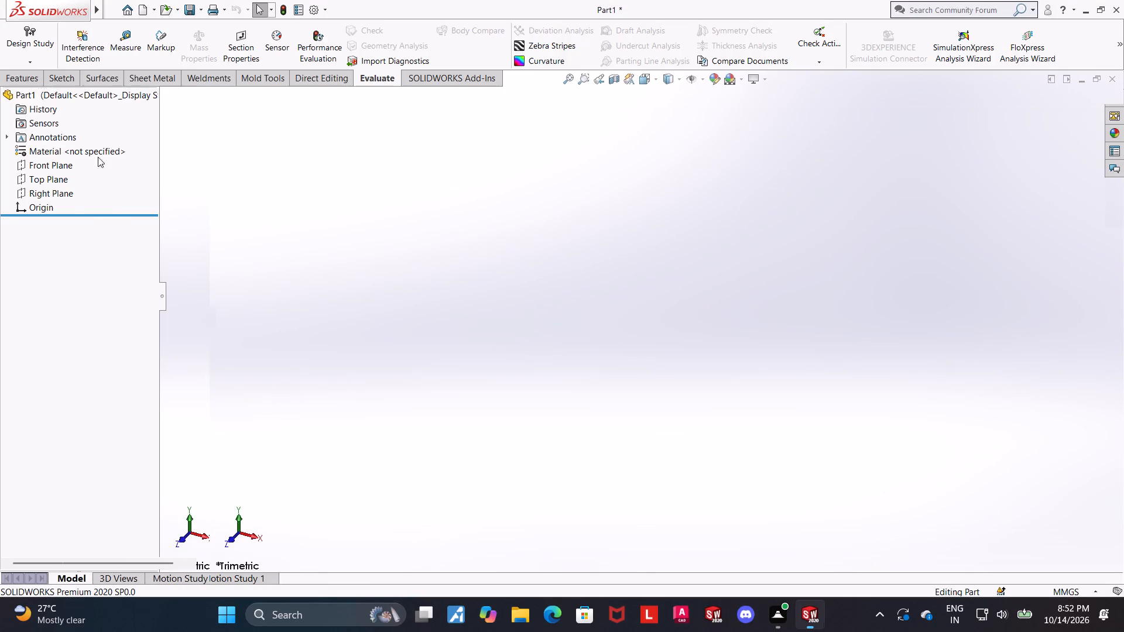
left_click(111, 226)
left_click(125, 207)
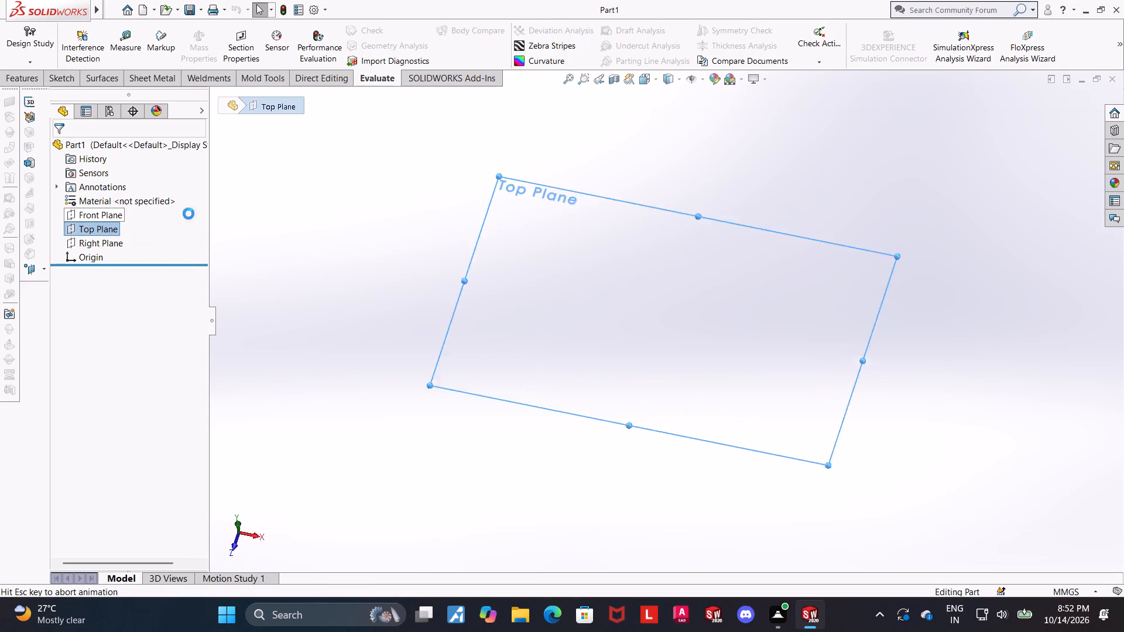
Sketch a horizontal centerline about 136 mm long from the origin in the negative X direction.
left_click(122, 35)
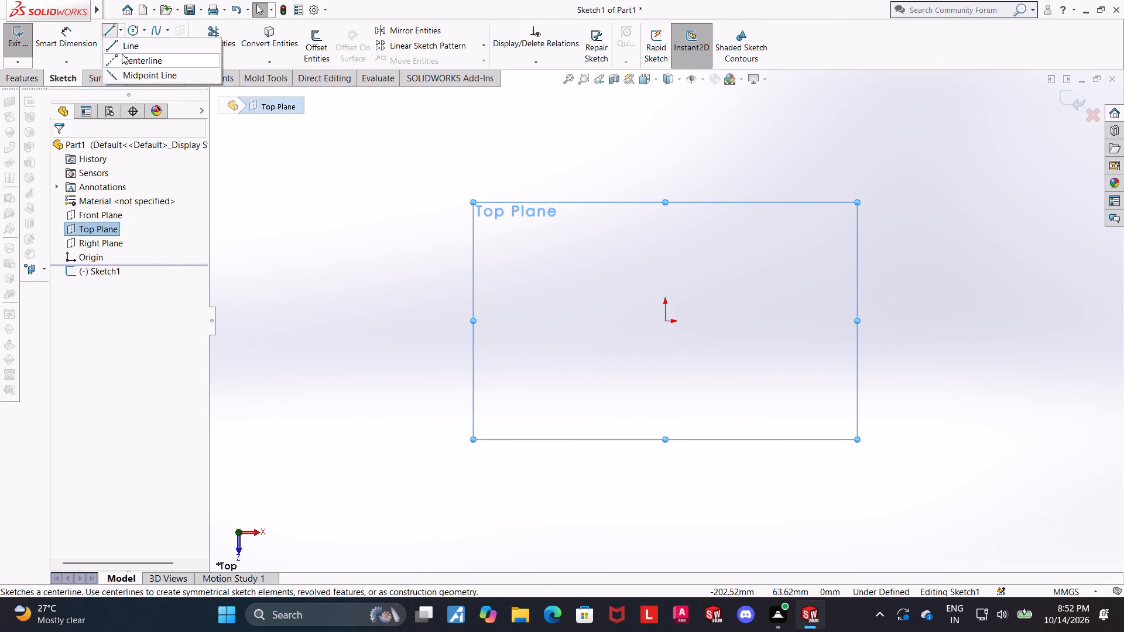
left_click(122, 54)
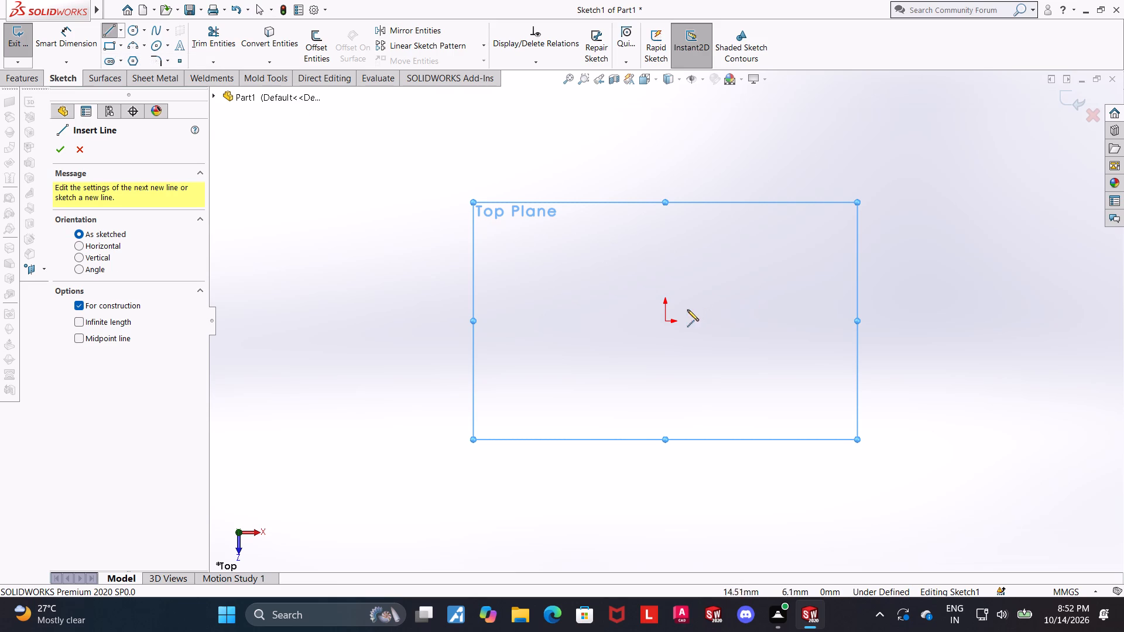
left_click(665, 324)
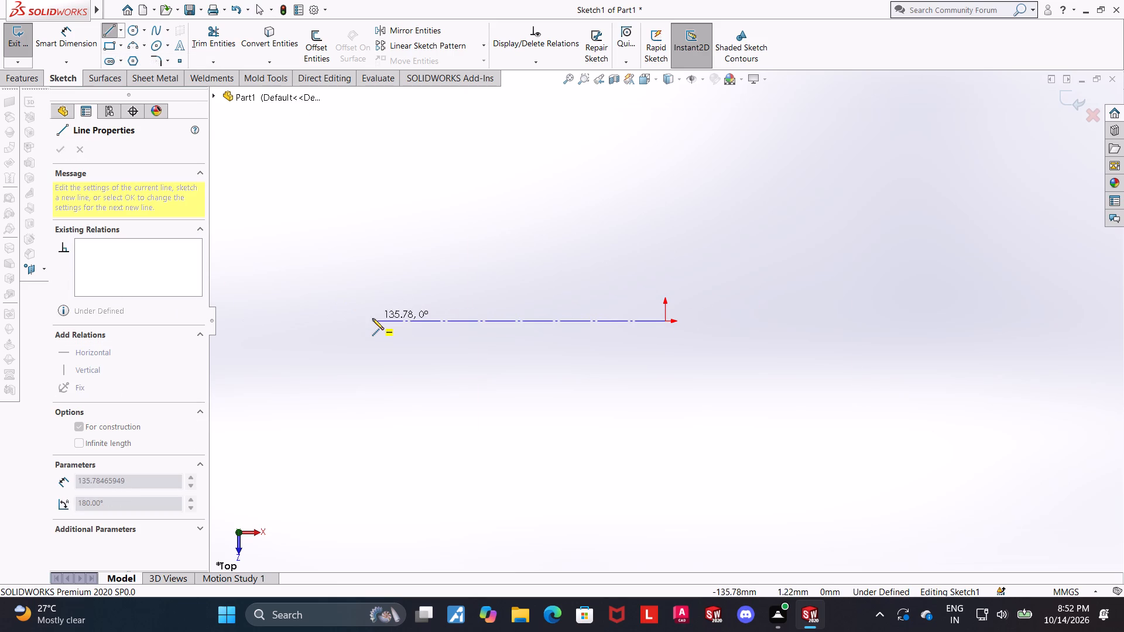
left_click(372, 319)
key("Escape")
key("Escape")
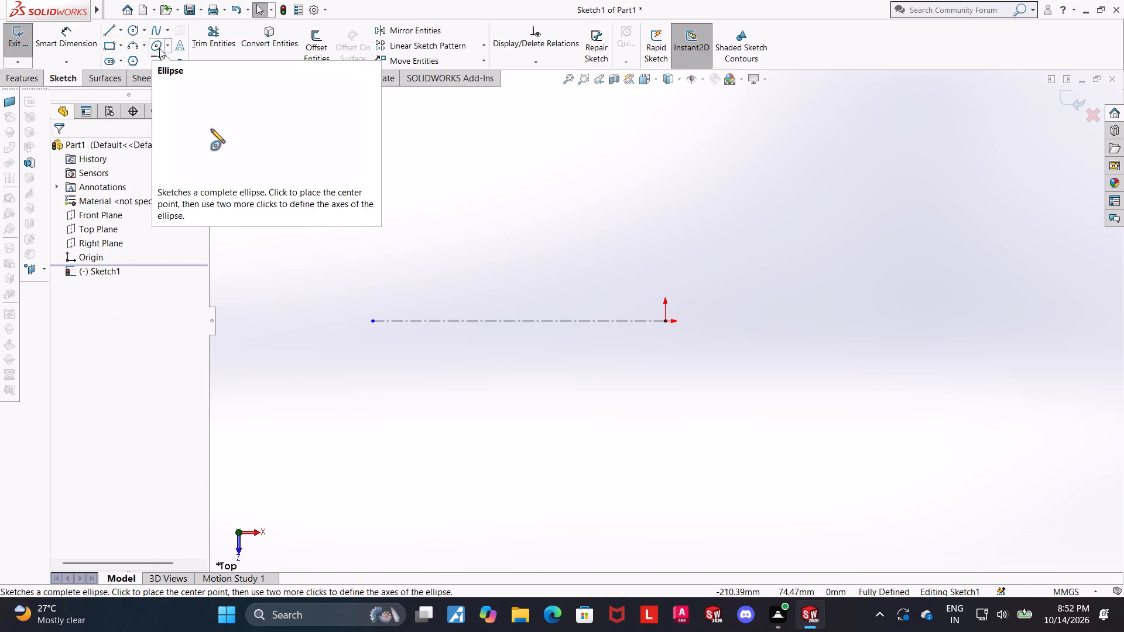
Sketch a centerpoint arc centred on the origin, about 135 mm in radius and spanning about 38°, across the centerline's outer end.
left_click(145, 46)
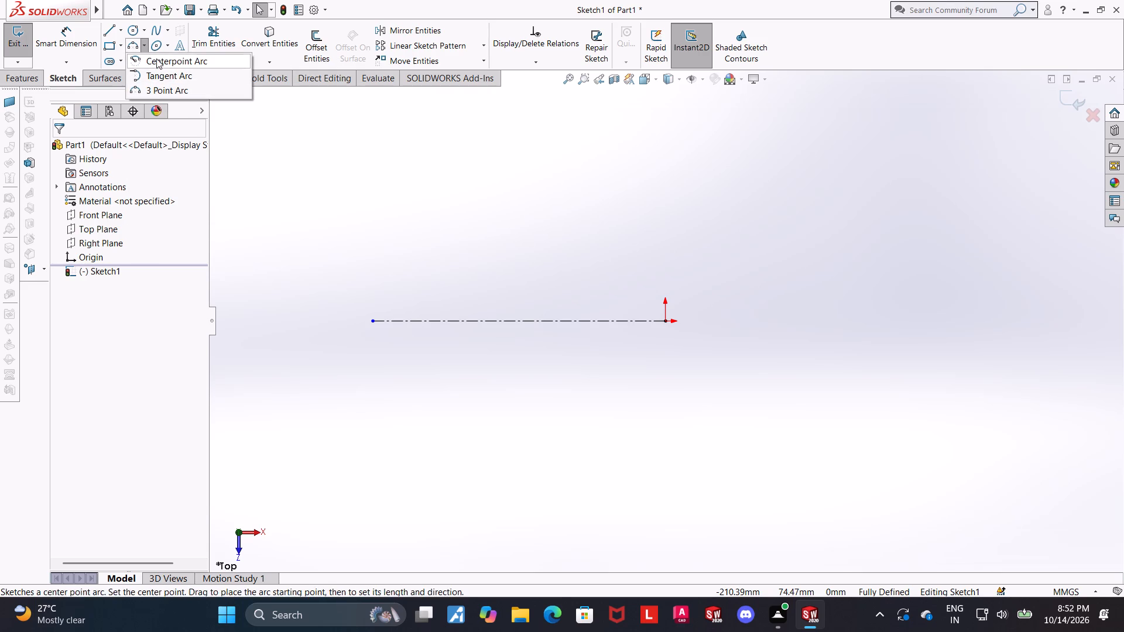
left_click(156, 59)
left_click(664, 322)
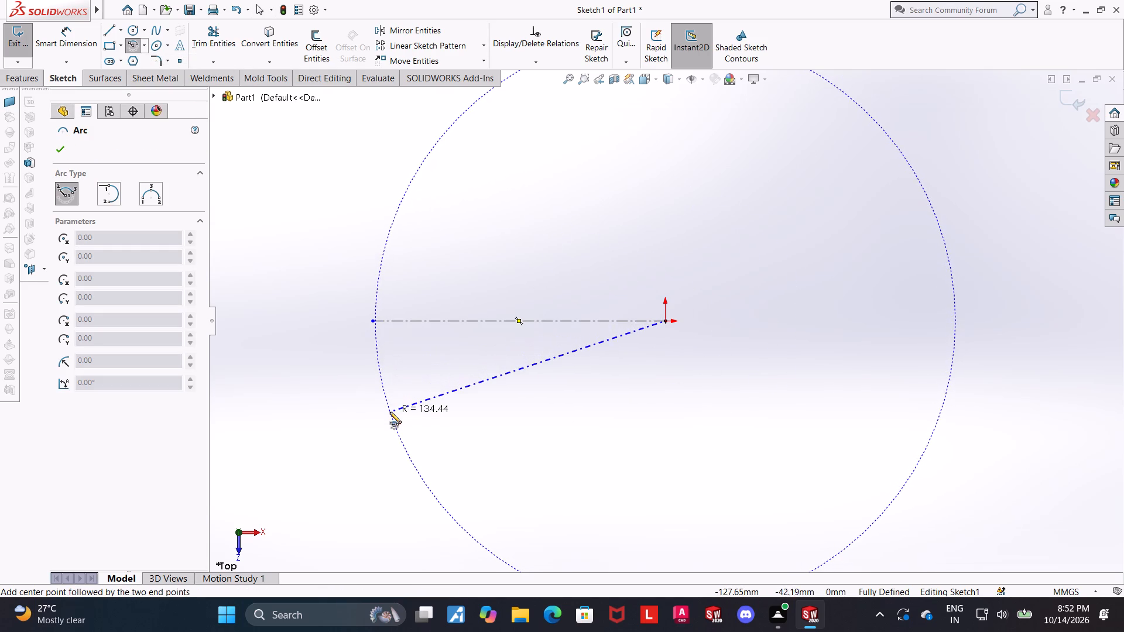
left_click(390, 414)
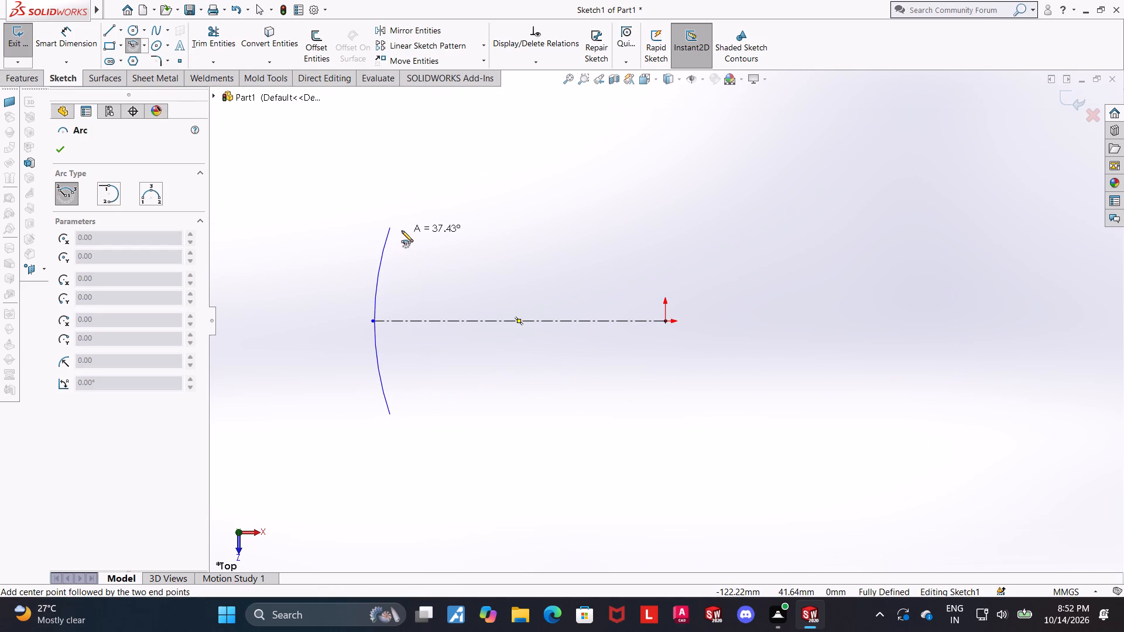
left_click(402, 231)
key("Escape")
key("Escape")
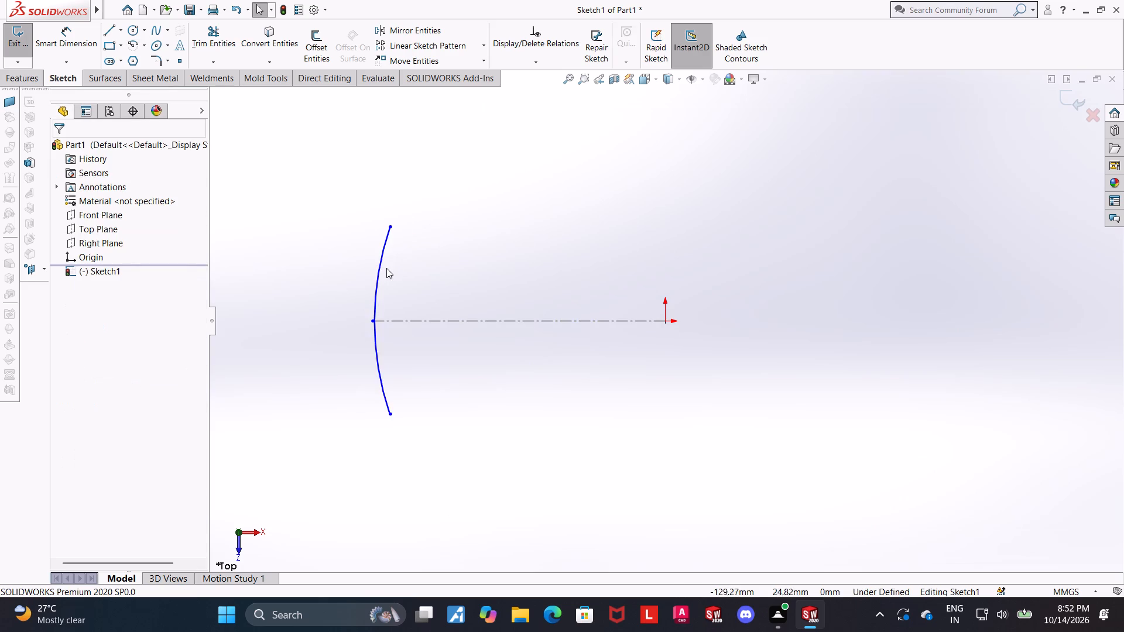
Convert the arc to construction geometry.
left_click(381, 266)
left_click(434, 228)
key("Escape")
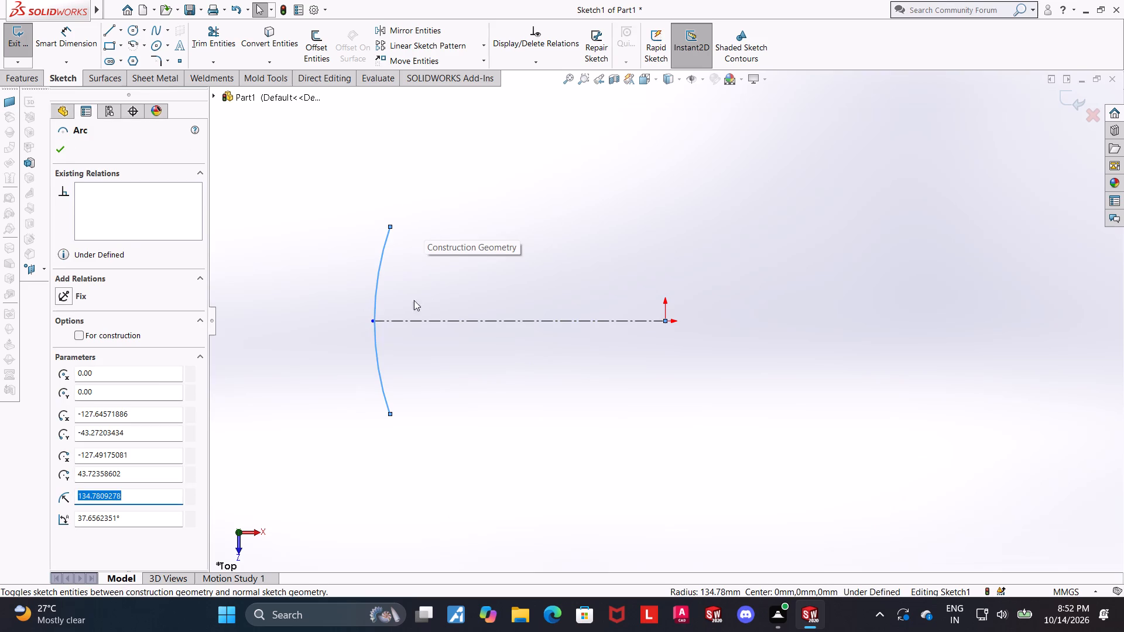
key("Escape")
key("Escape")
Dimension the construction arc's radius as 70 mm.
left_click(84, 39)
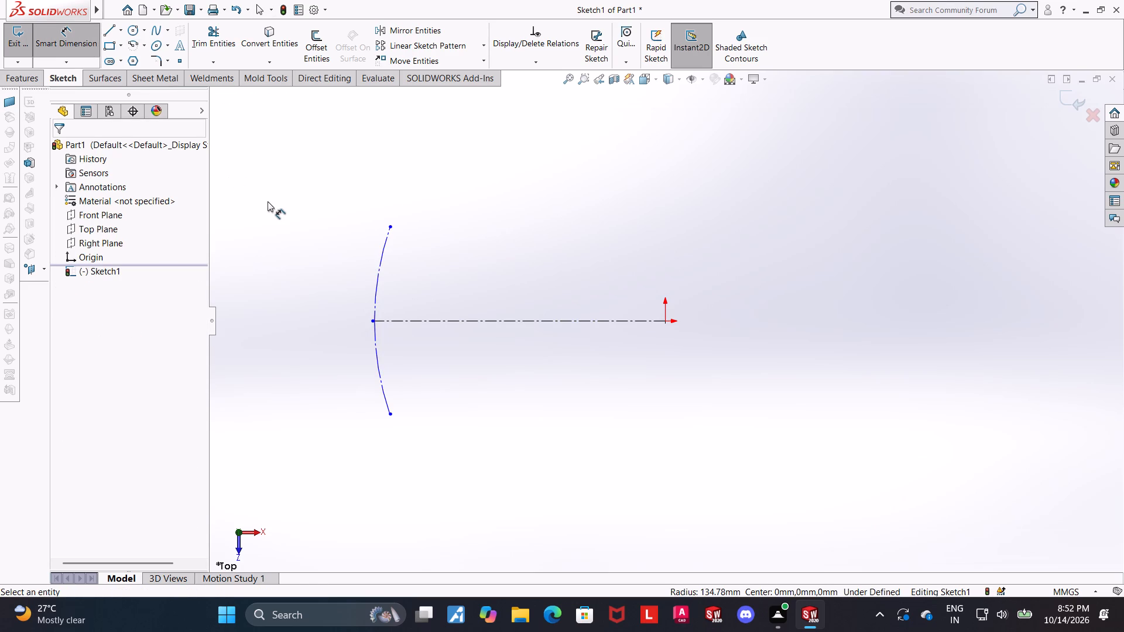
scroll(366, 218, "down", 1)
scroll(366, 218, "up", 1)
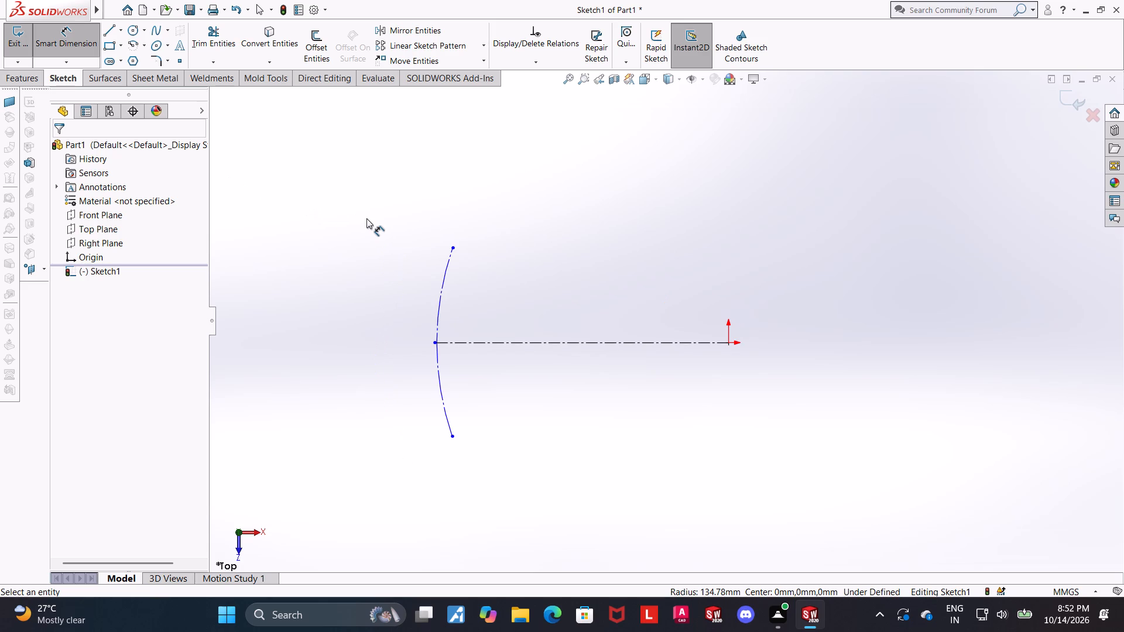
double_click(445, 292)
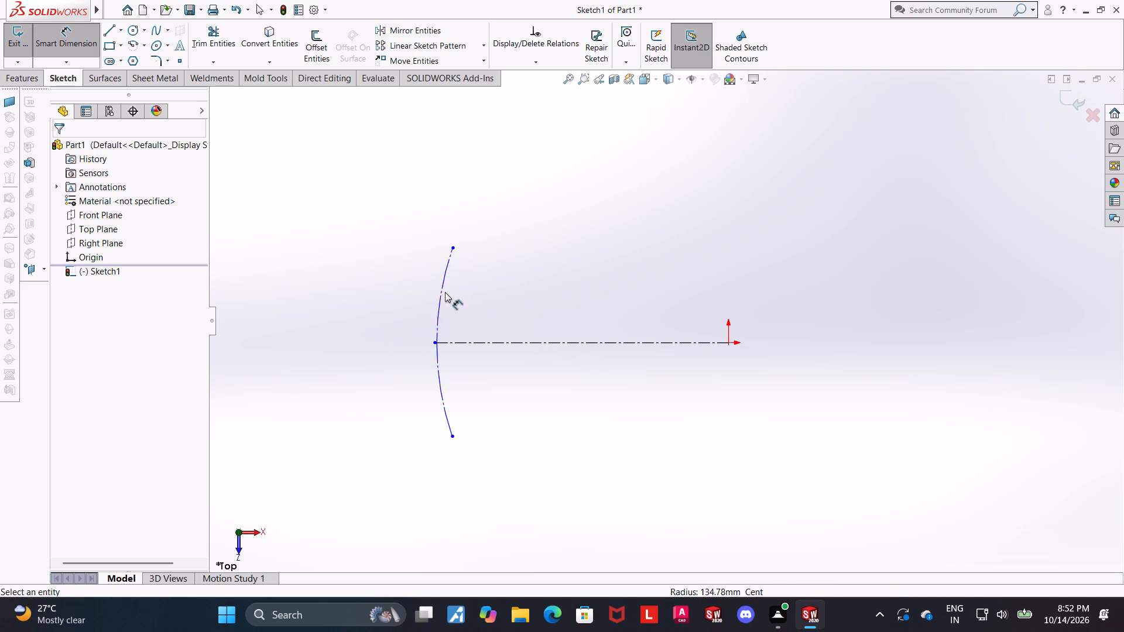
left_click(416, 294)
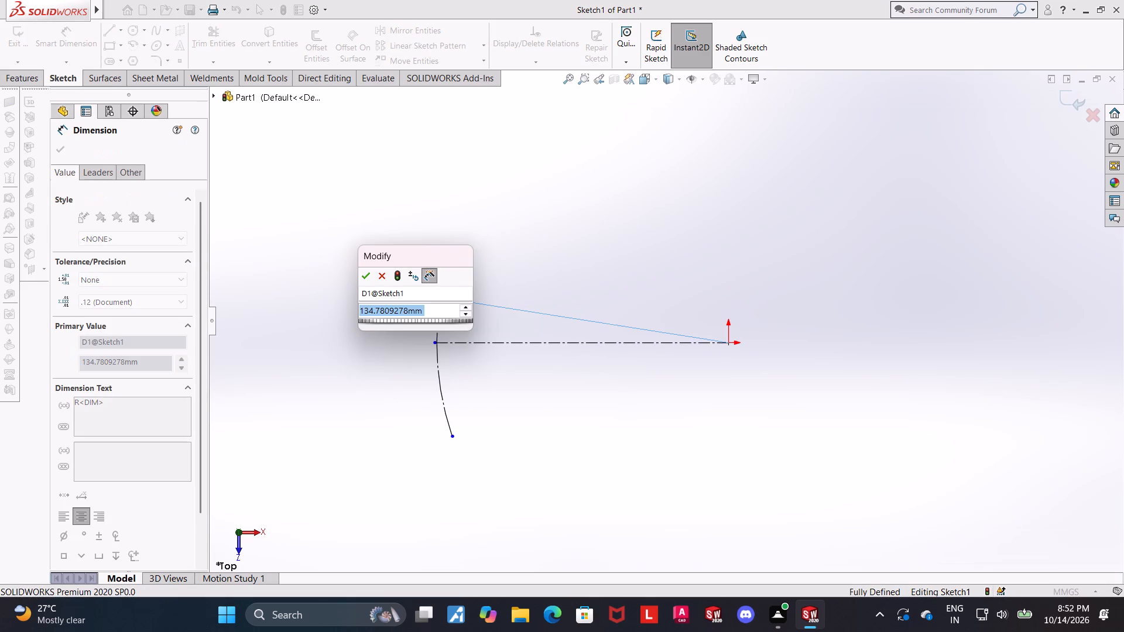
type("70")
key("Return")
key("Escape")
key("Escape")
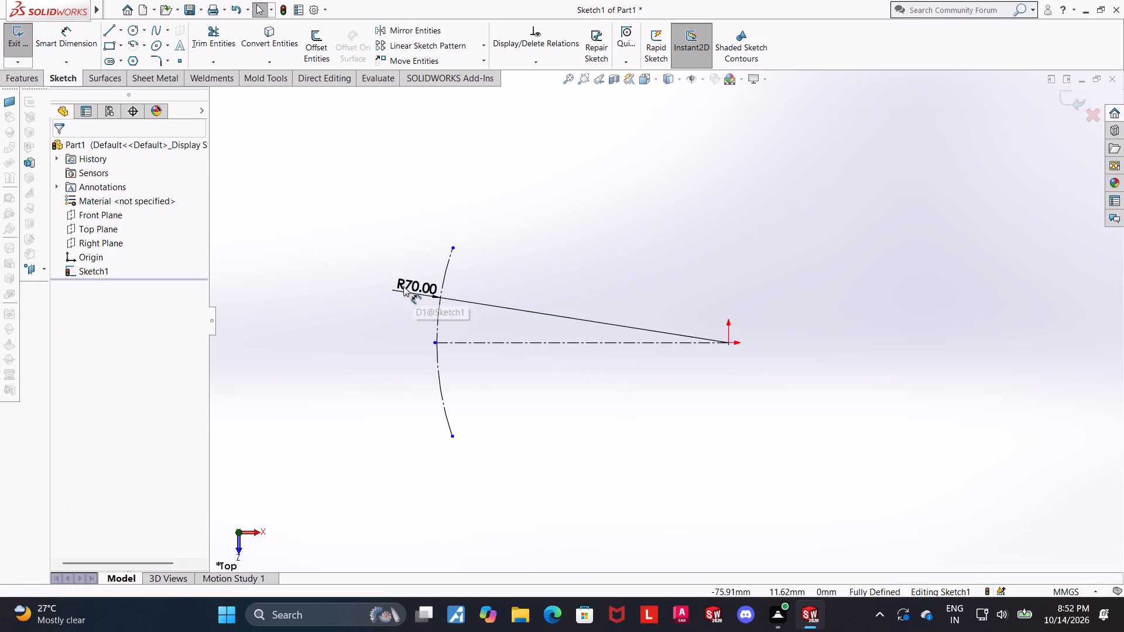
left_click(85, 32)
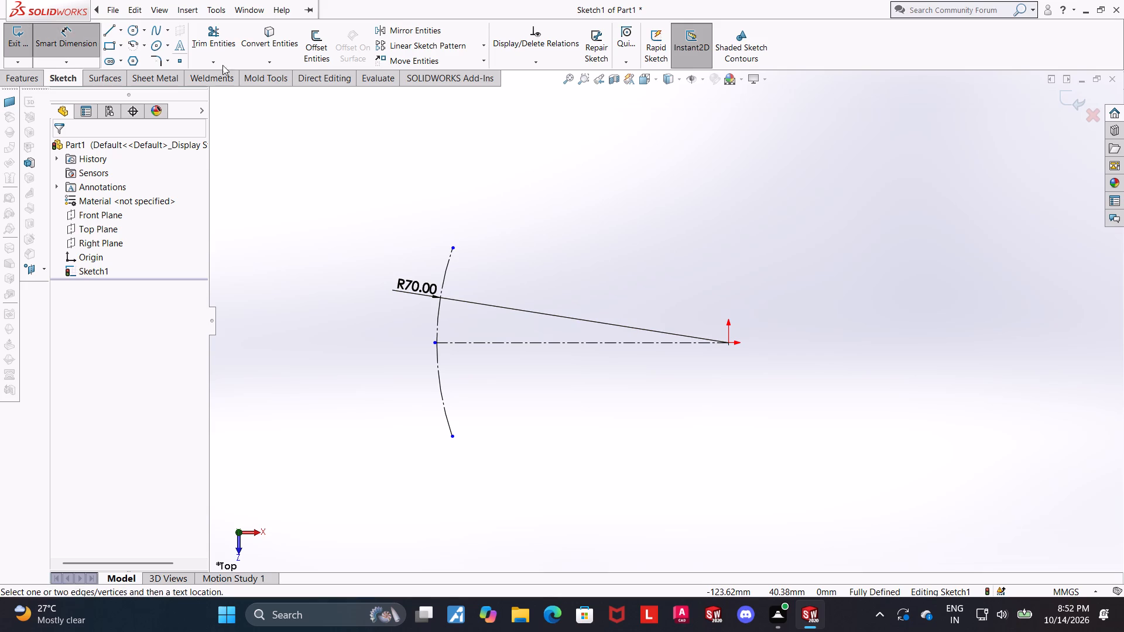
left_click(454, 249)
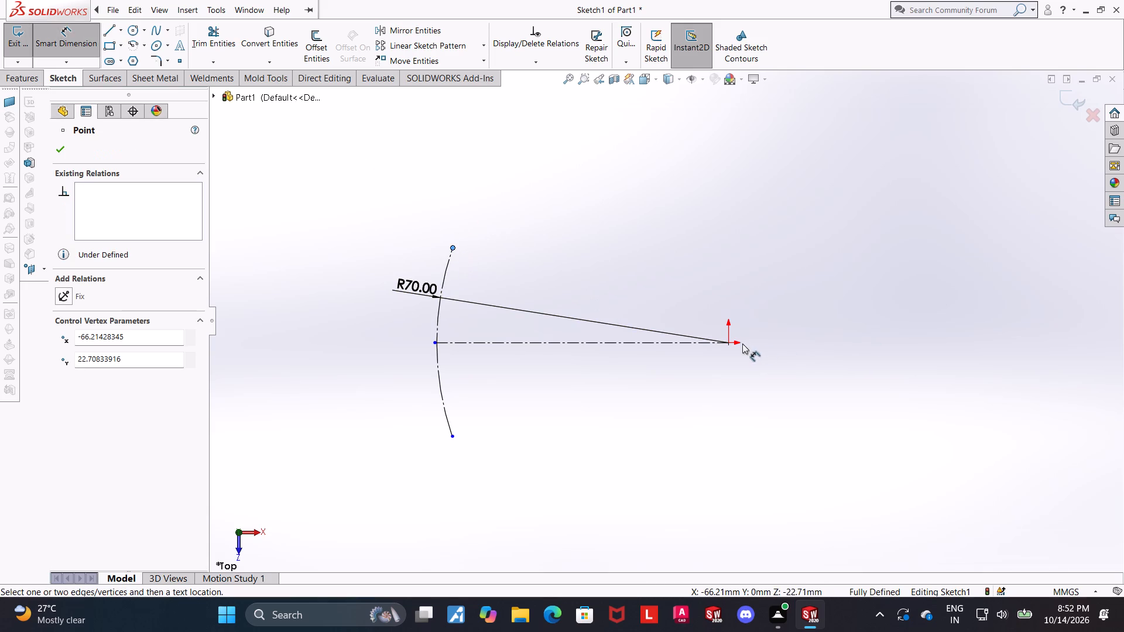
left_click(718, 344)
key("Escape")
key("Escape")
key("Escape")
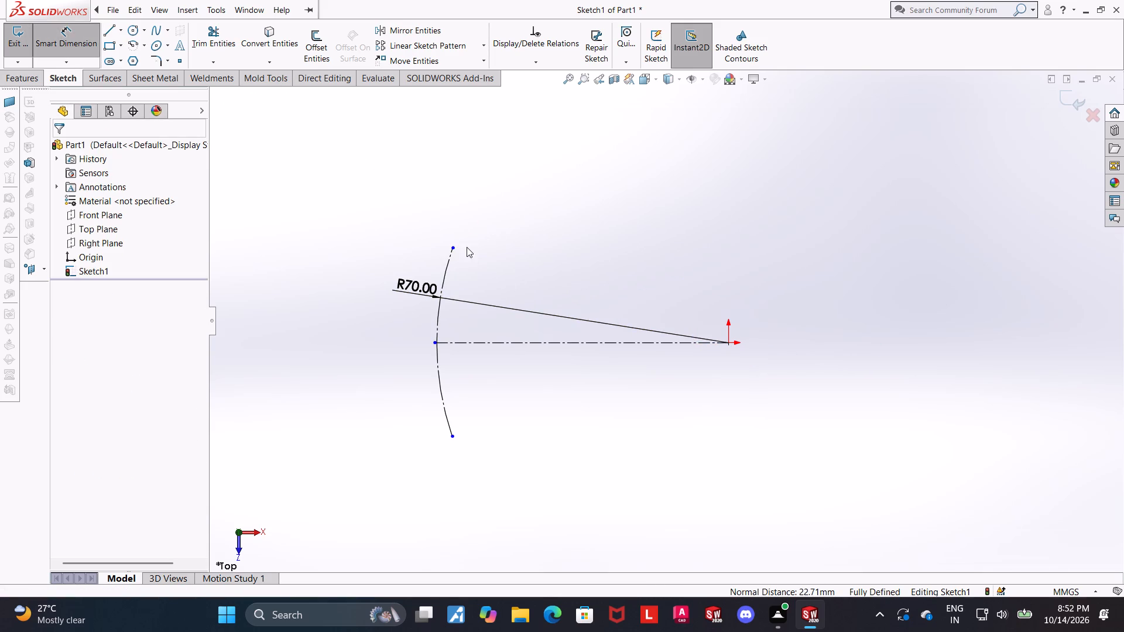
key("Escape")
Draw a centerline from the arc's upper endpoint to the origin.
left_click(123, 31)
left_click(124, 58)
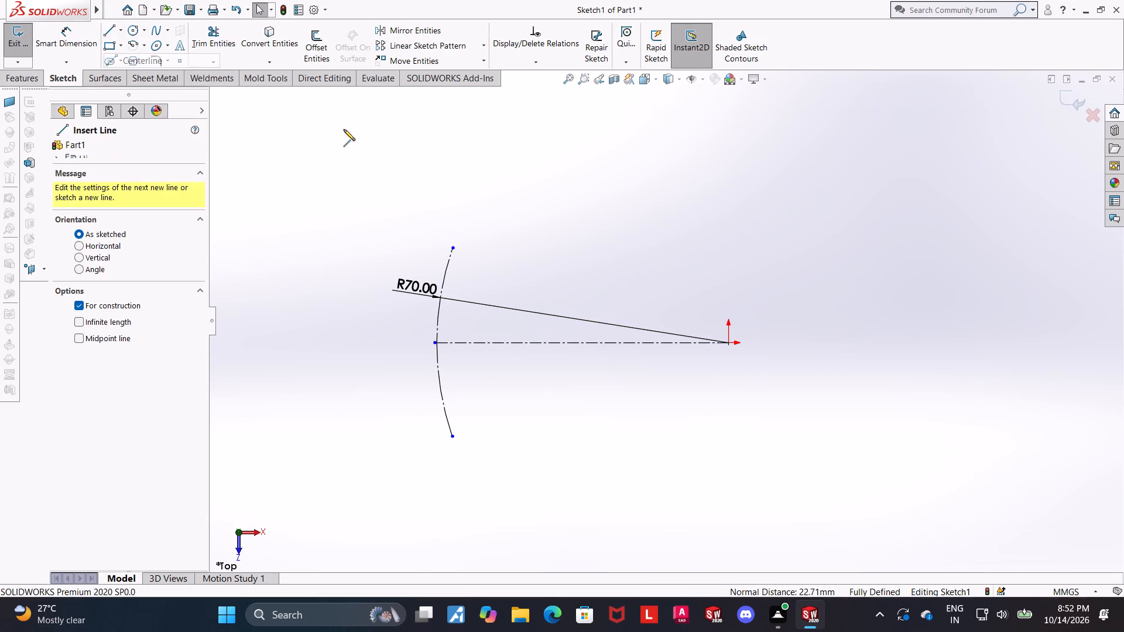
left_click(454, 245)
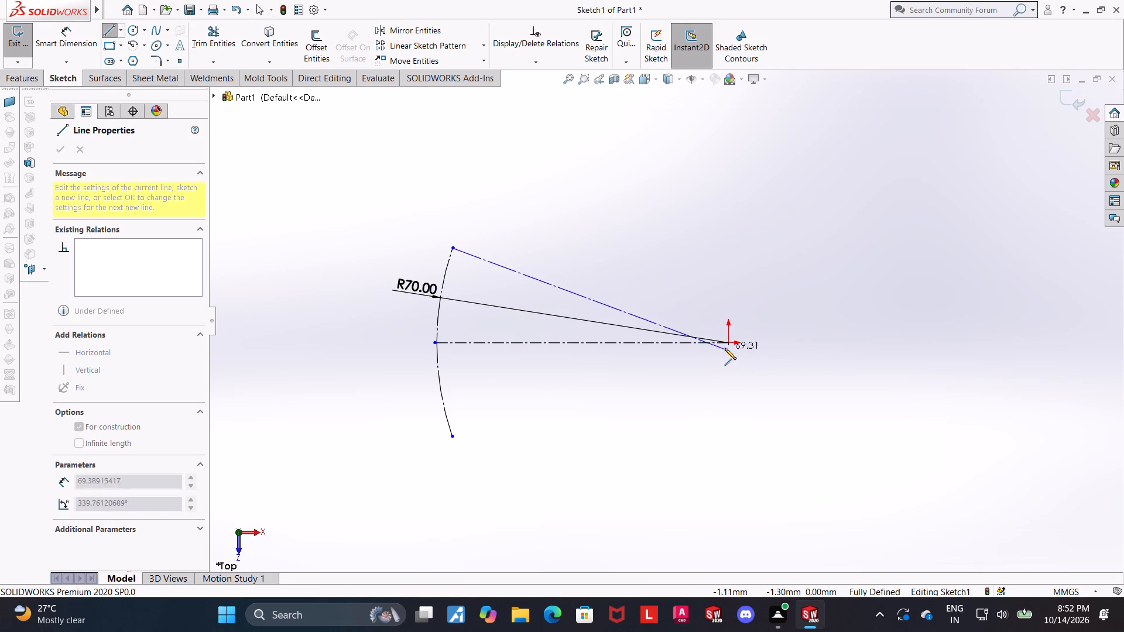
left_click(730, 344)
key("Escape")
key("Escape")
key("Escape")
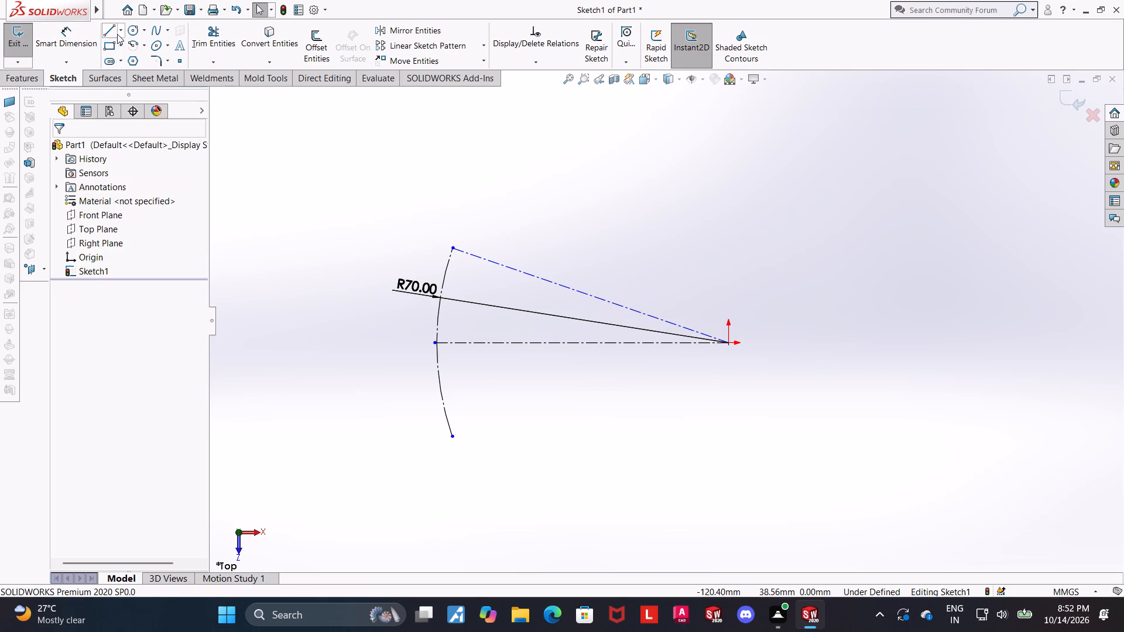
Draw a centerline from the arc's lower endpoint to the origin.
left_click(119, 34)
left_click(123, 73)
key("Escape")
left_click(123, 37)
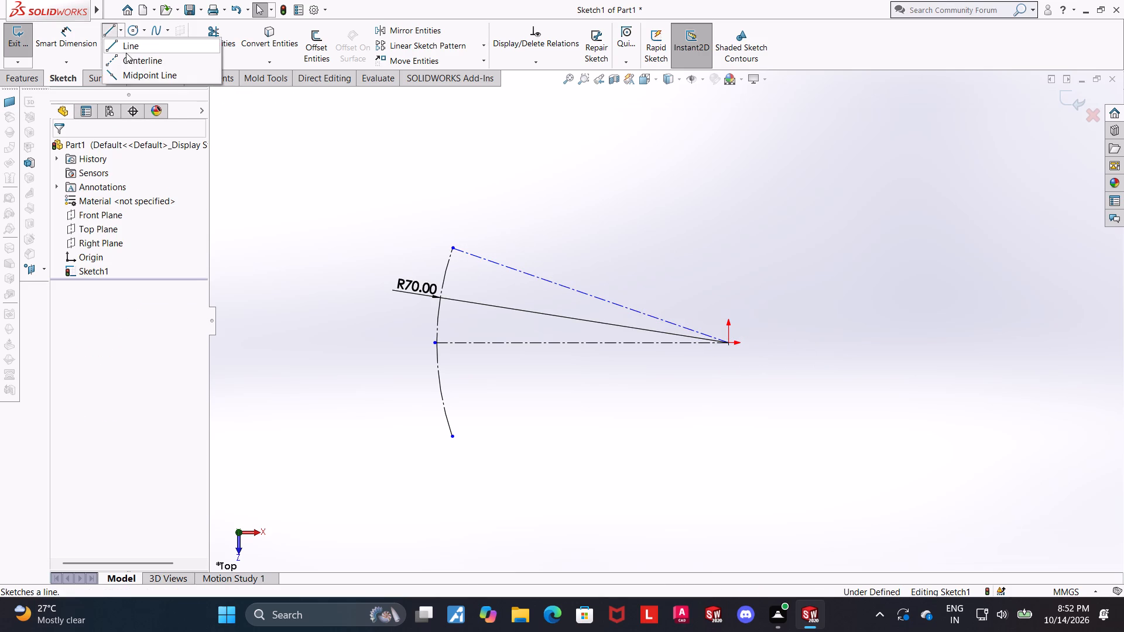
left_click(126, 53)
key("Escape")
left_click(125, 33)
left_click(121, 57)
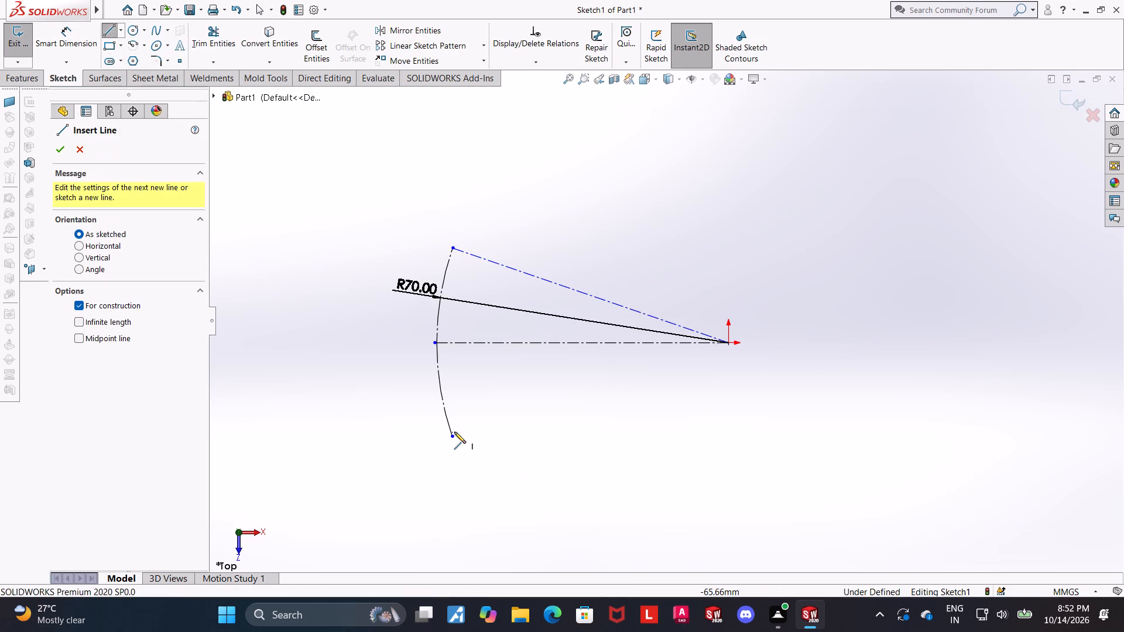
left_click(454, 435)
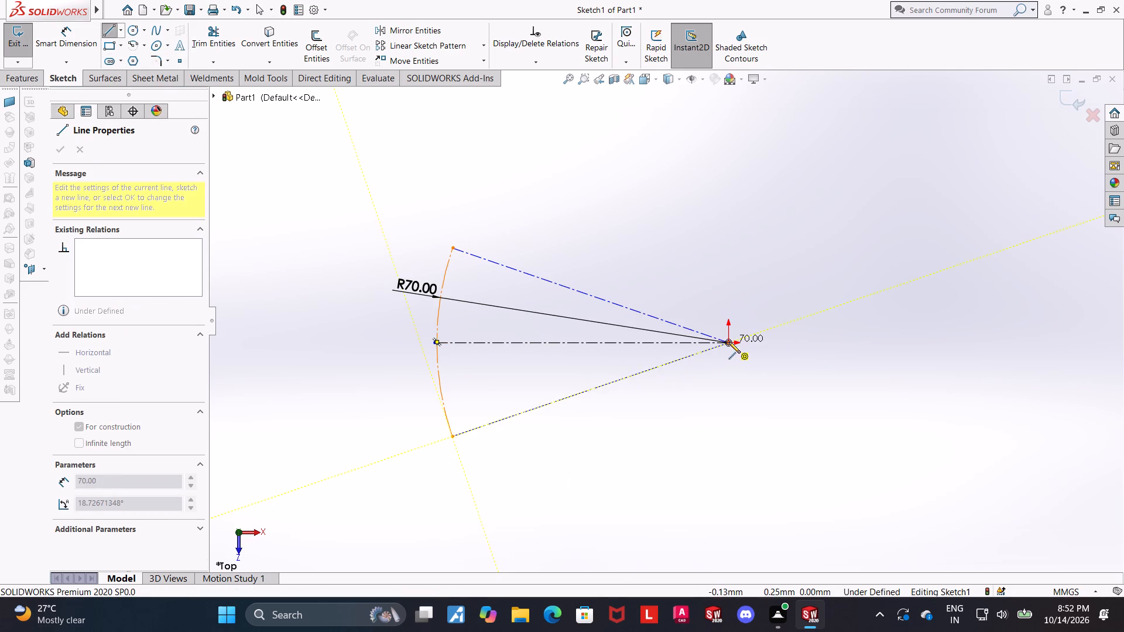
left_click(729, 342)
key("Escape")
key("Escape")
key("Escape")
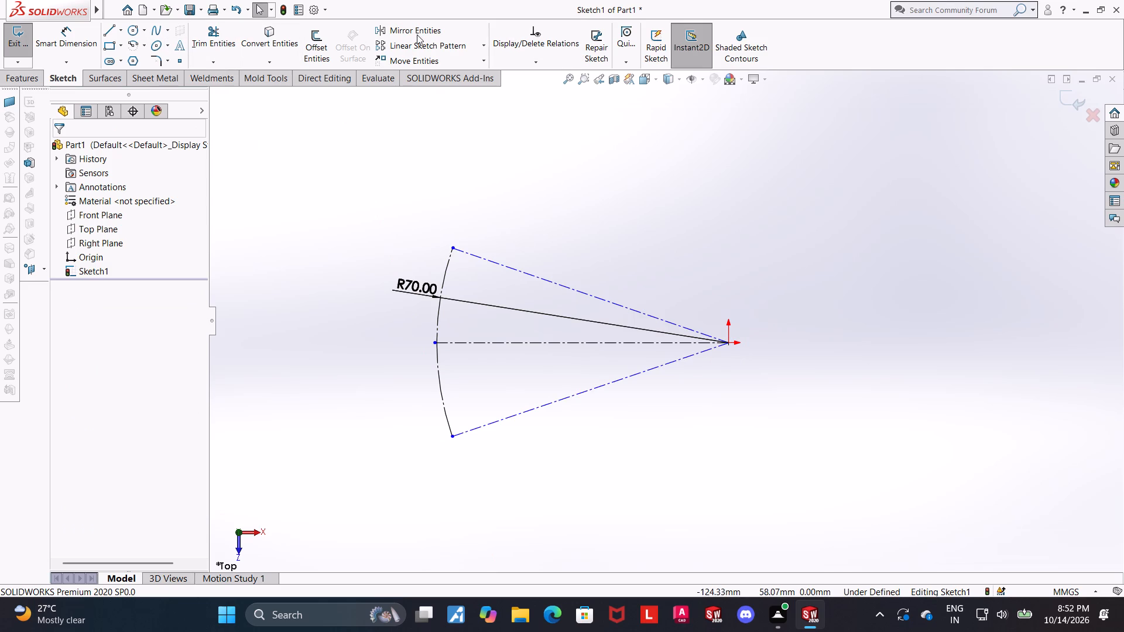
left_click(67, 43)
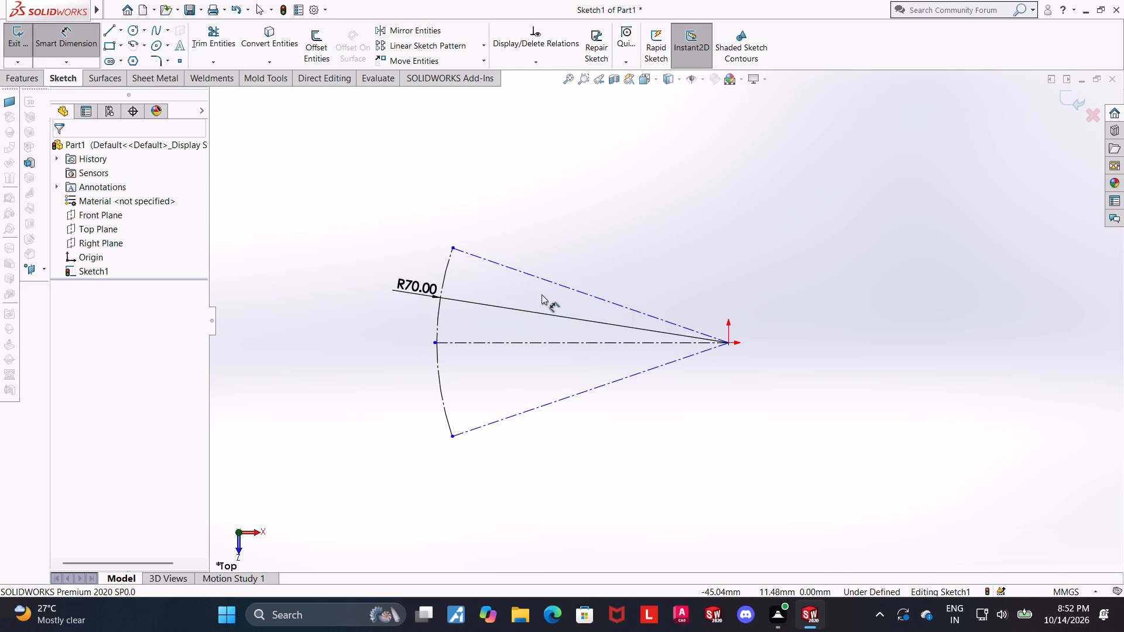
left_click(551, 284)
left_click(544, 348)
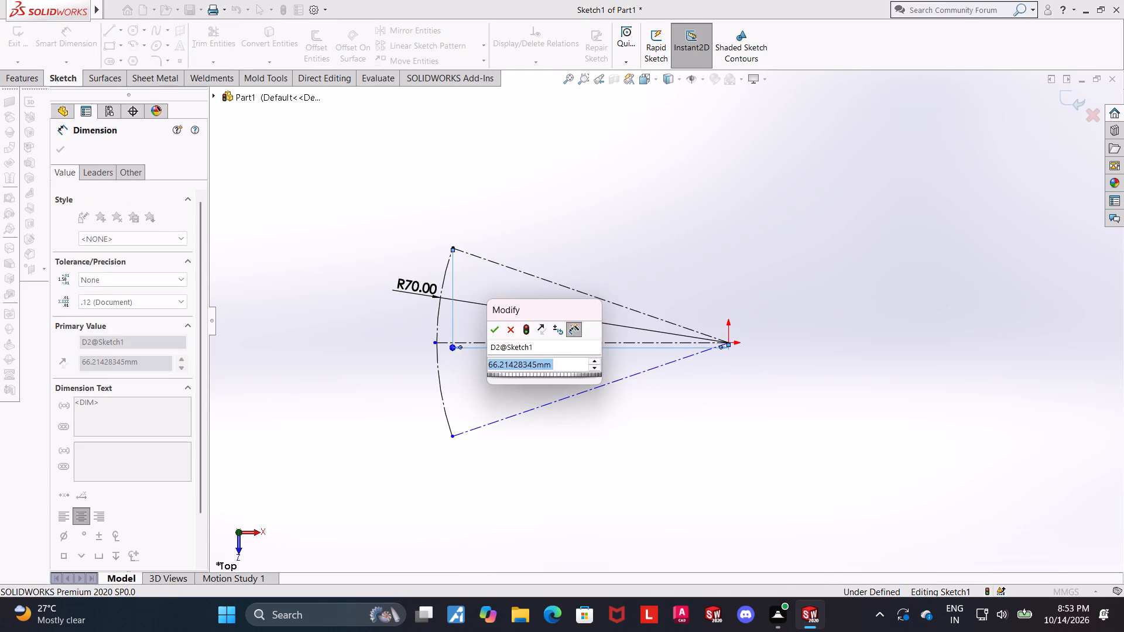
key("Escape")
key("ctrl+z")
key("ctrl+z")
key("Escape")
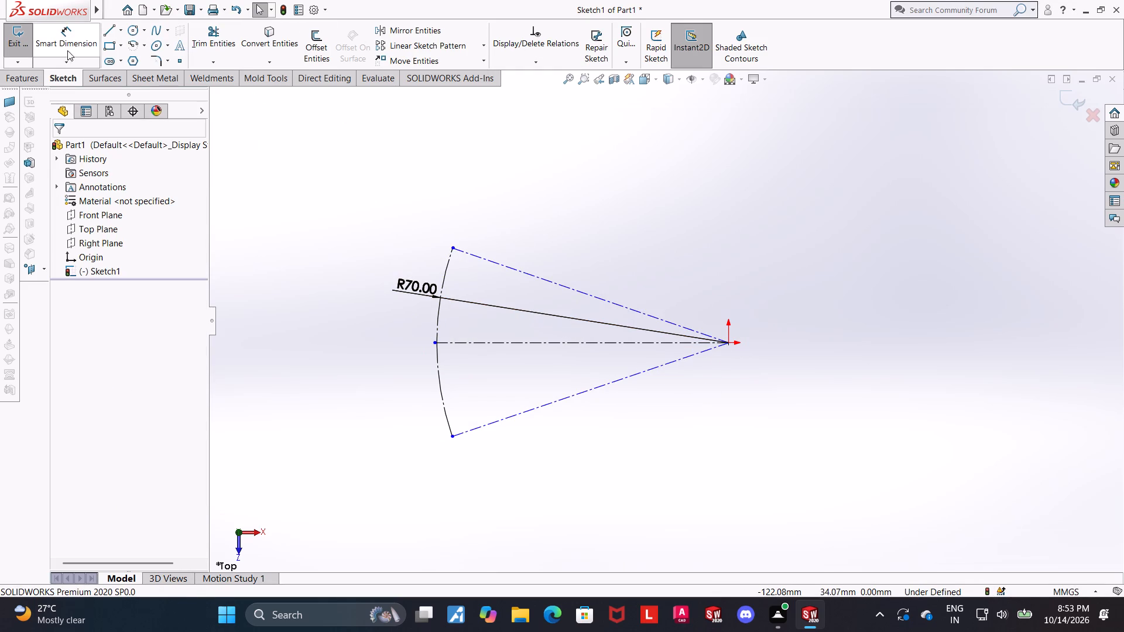
Dimension the angle between the upper slanted centerline and the horizontal centerline as 30°.
left_click(67, 47)
left_click(573, 291)
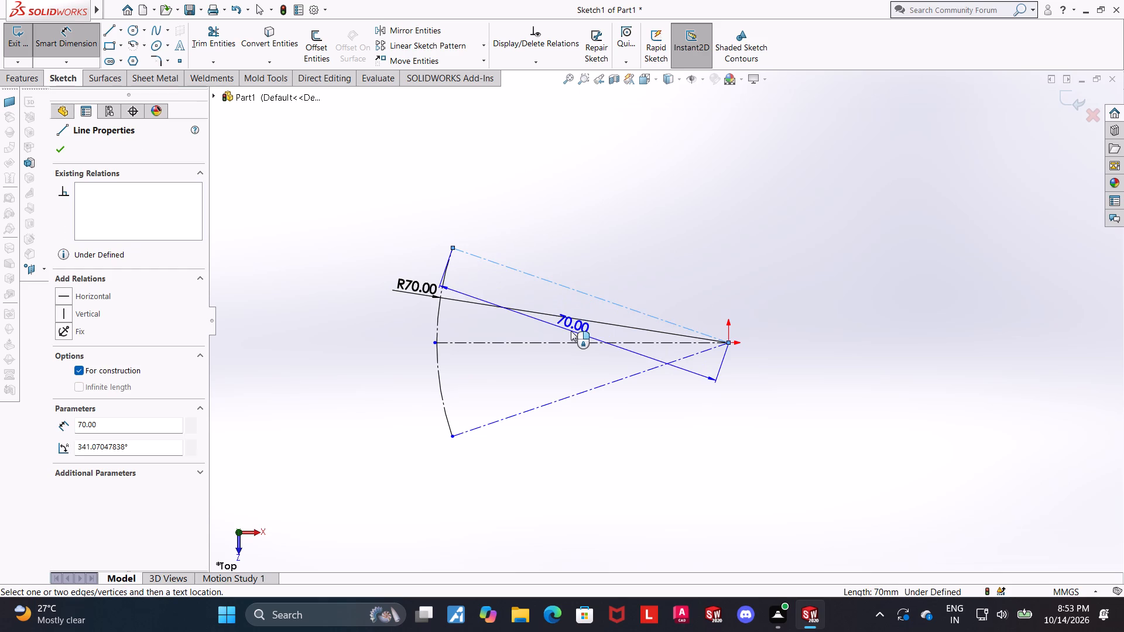
left_click(556, 344)
left_click(556, 328)
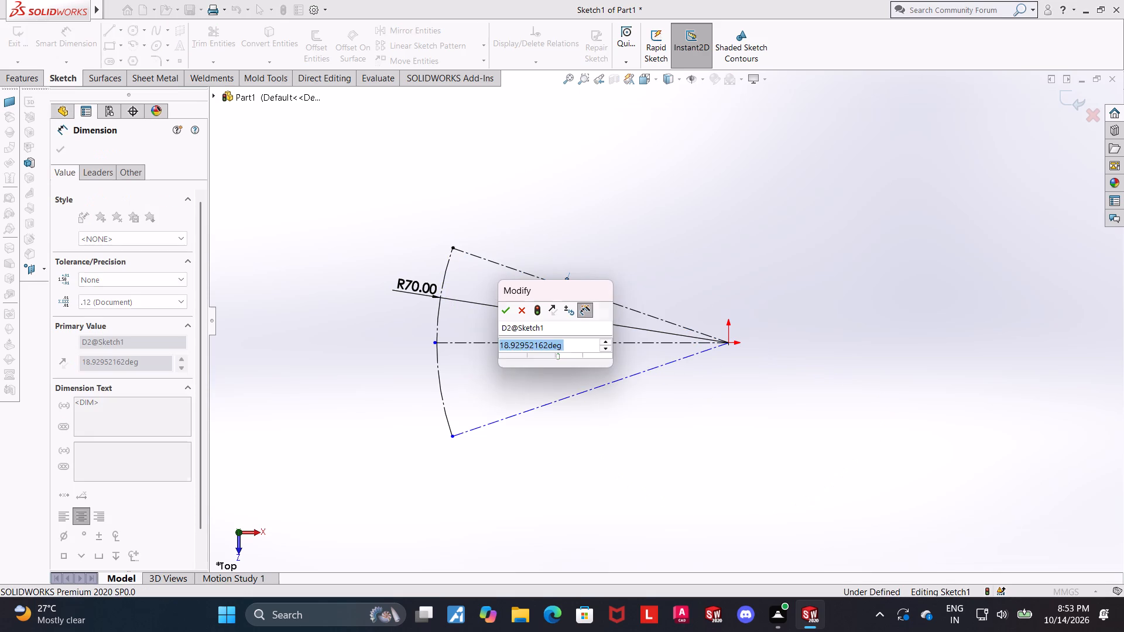
key("3")
key("0")
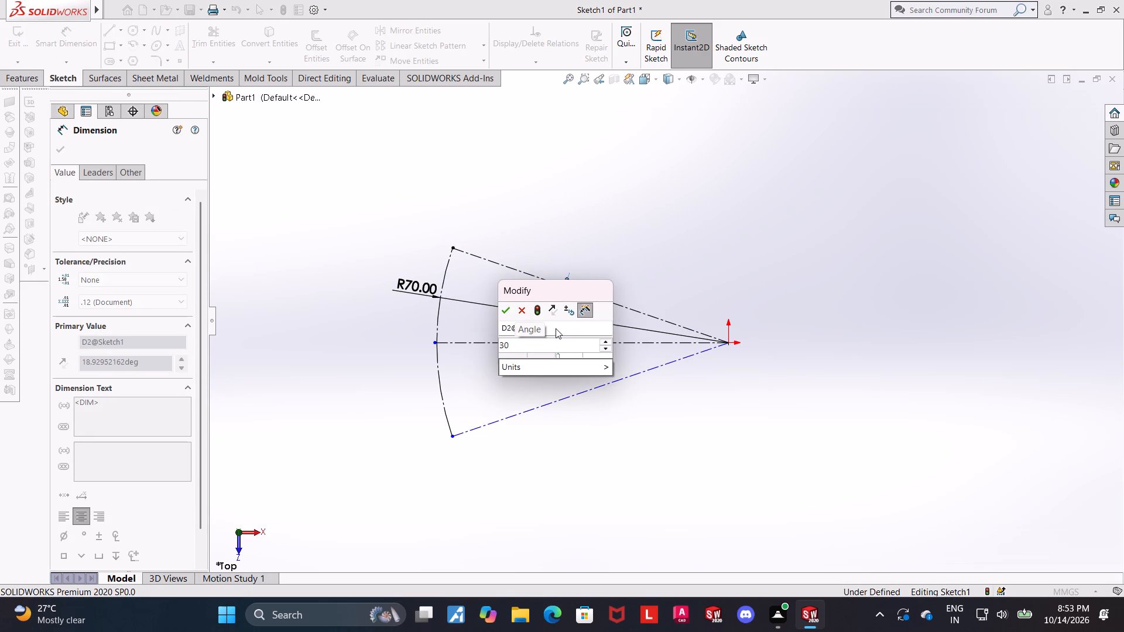
key("Return")
key("Escape")
key("Escape")
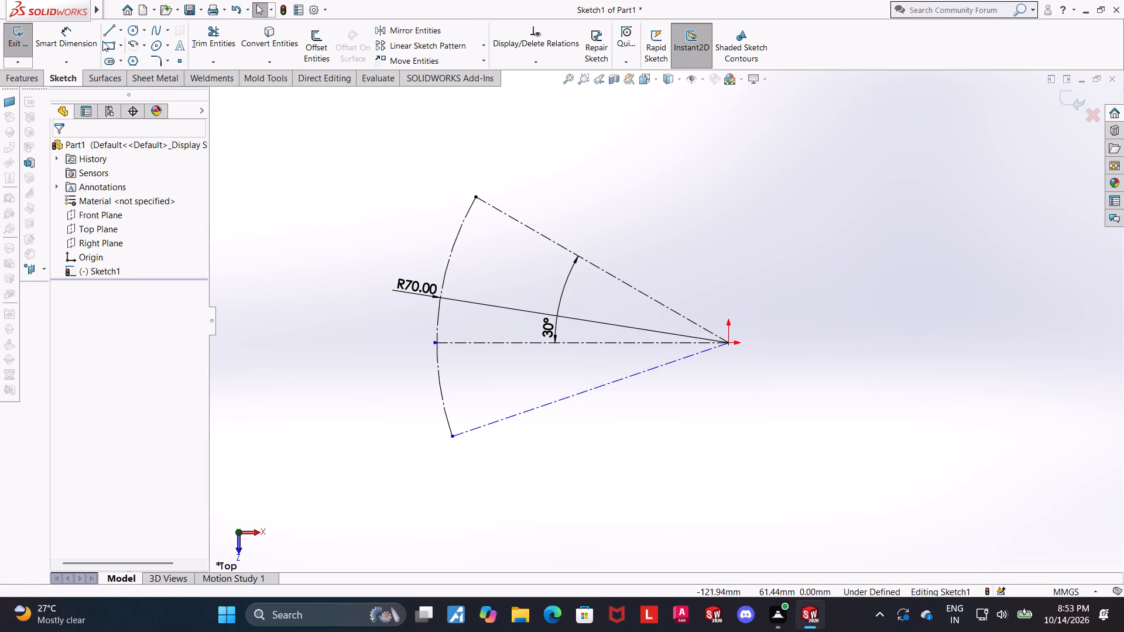
Dimension the angle between the upper and lower slanted centerlines as 60°.
left_click(88, 31)
left_click(614, 278)
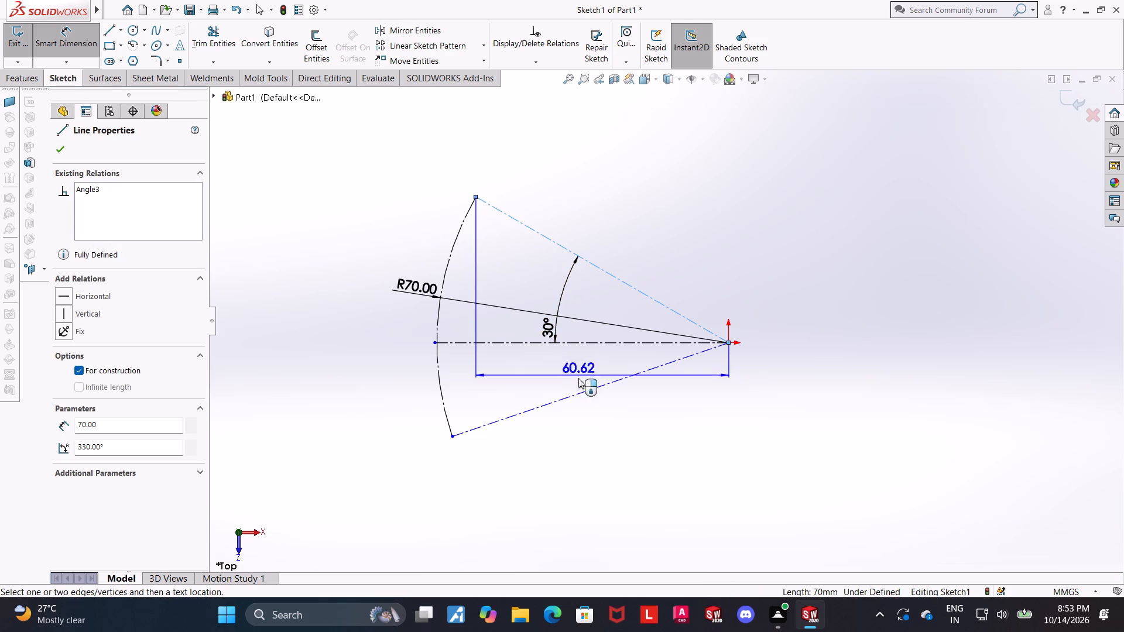
left_click(579, 395)
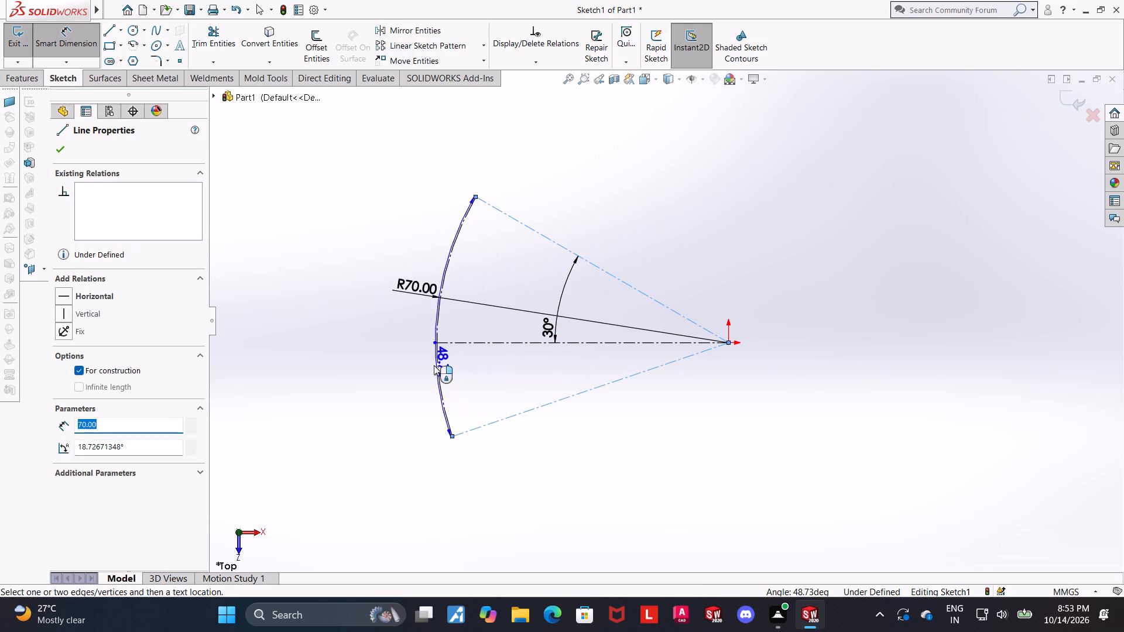
left_click(399, 360)
type("60")
key("Return")
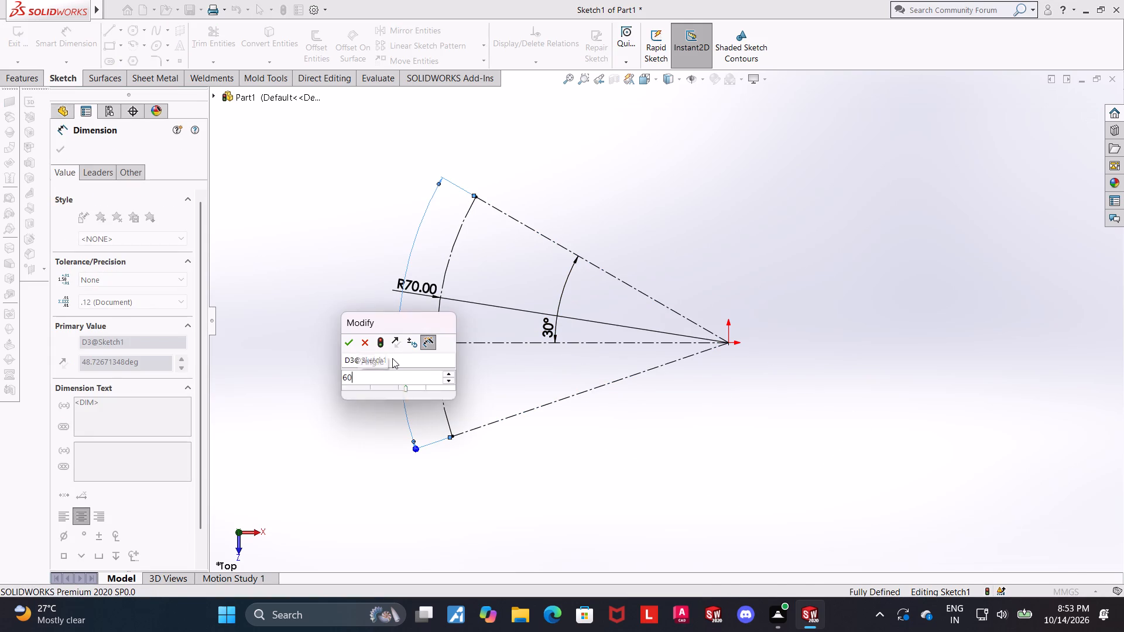
key("Escape")
key("Escape")
Reposition the R70 radius dimension and the 60° angle dimension farther outward from the construction arc.
left_click_drag(412, 291, 350, 263)
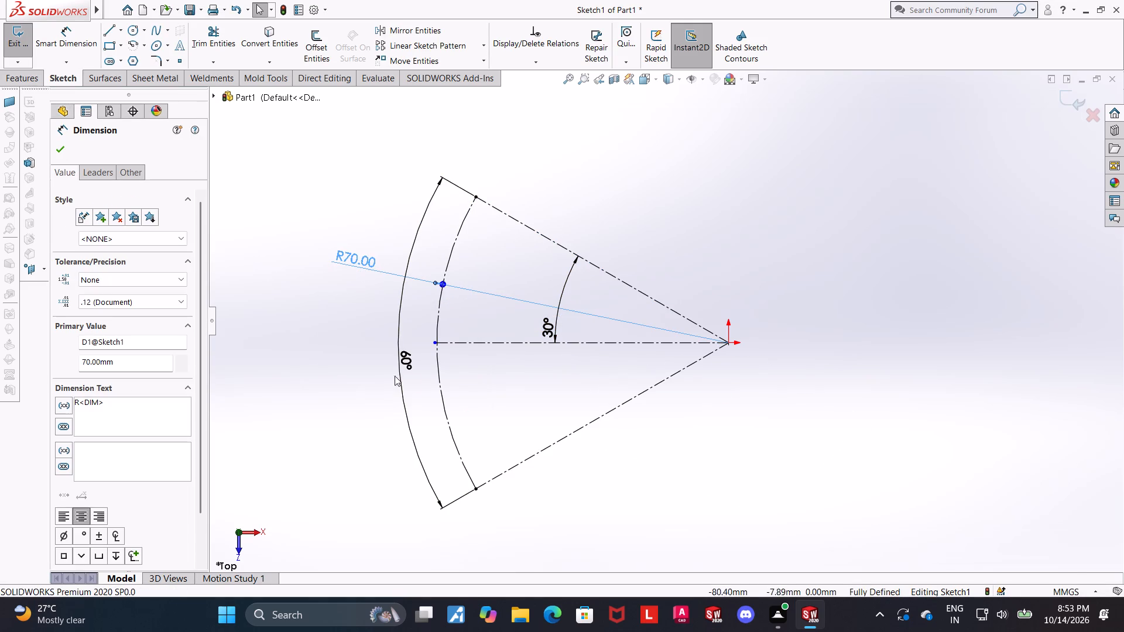
left_click_drag(410, 363, 321, 362)
key("Escape")
Draw a circle centred on the construction arc's upper endpoint.
scroll(393, 360, "up", 1)
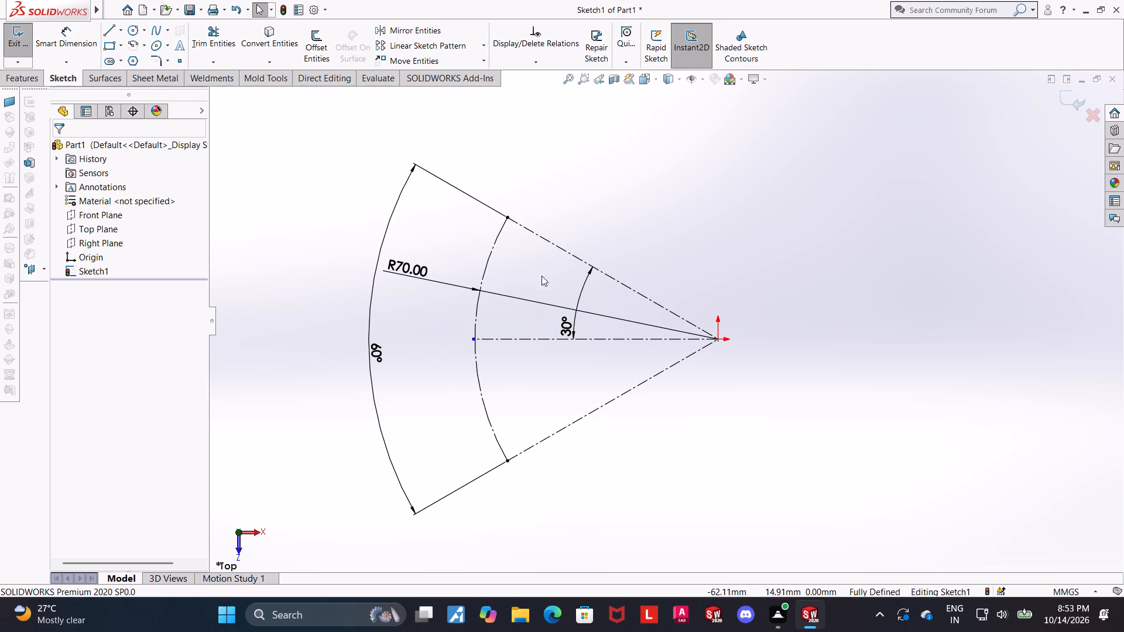
scroll(560, 191, "down", 1)
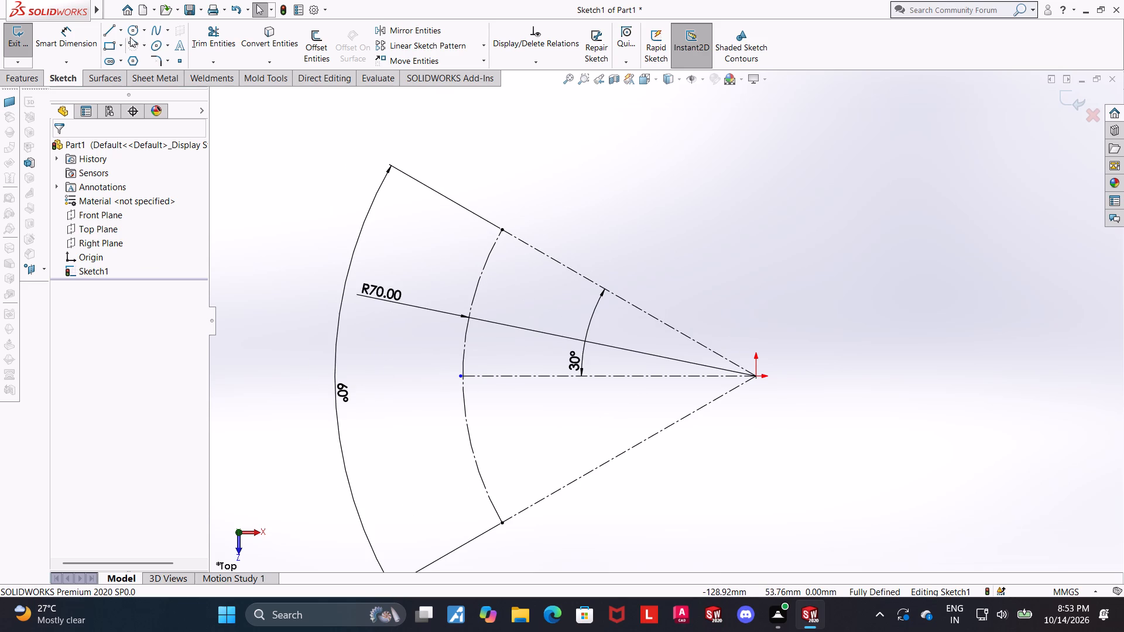
left_click(136, 32)
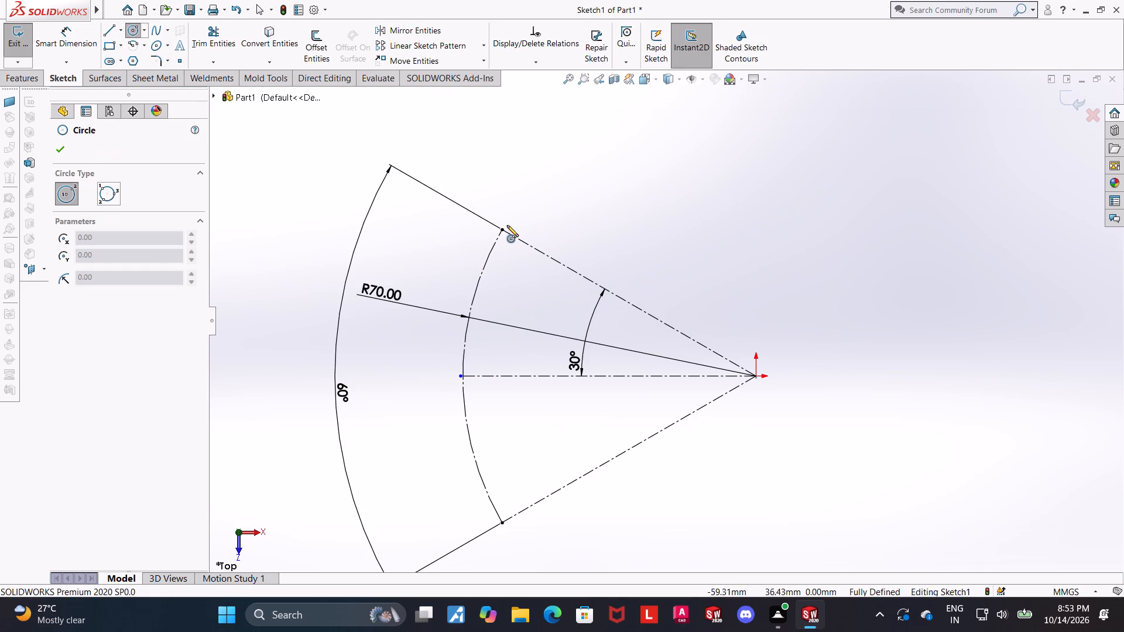
left_click(501, 228)
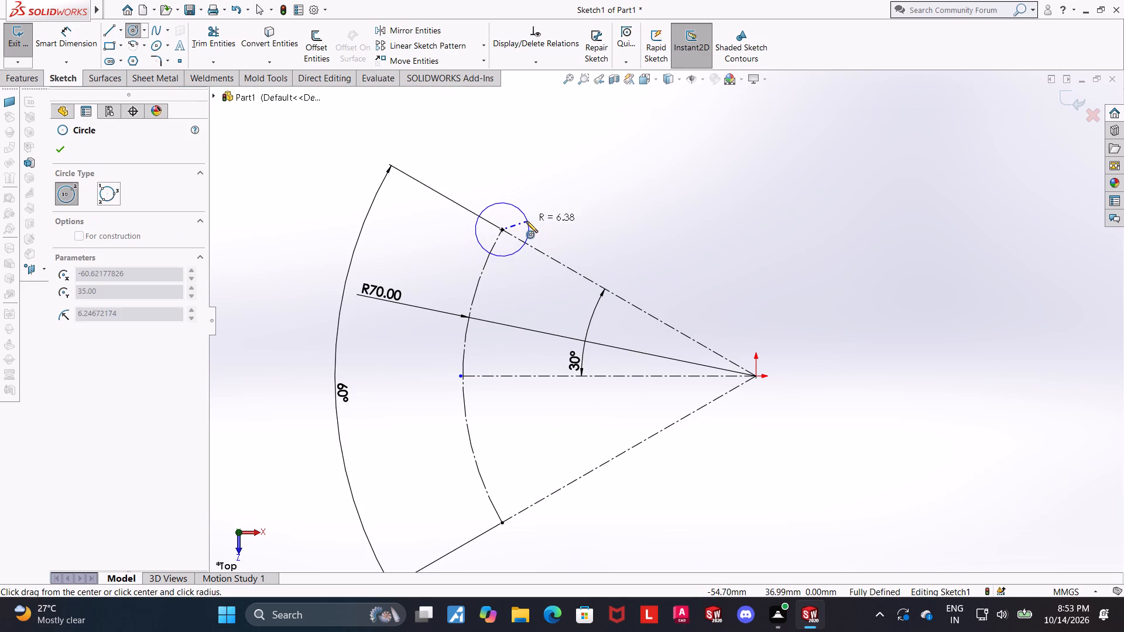
left_click(542, 219)
key("Escape")
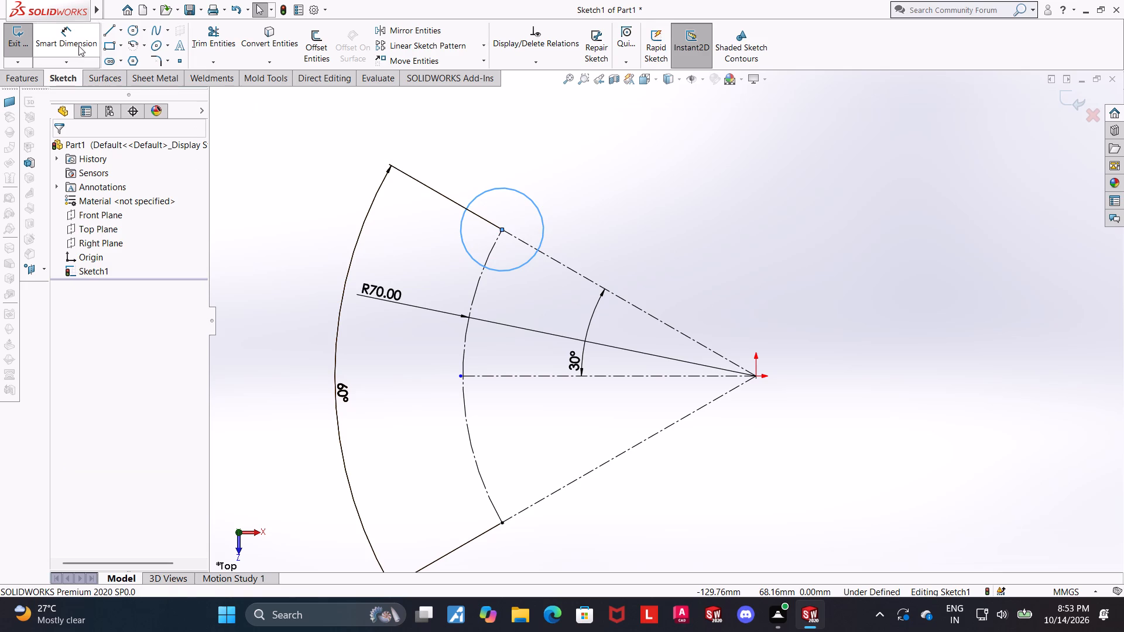
Dimension the diameter of the circle at the arc's upper endpoint as 40 mm.
left_click(78, 46)
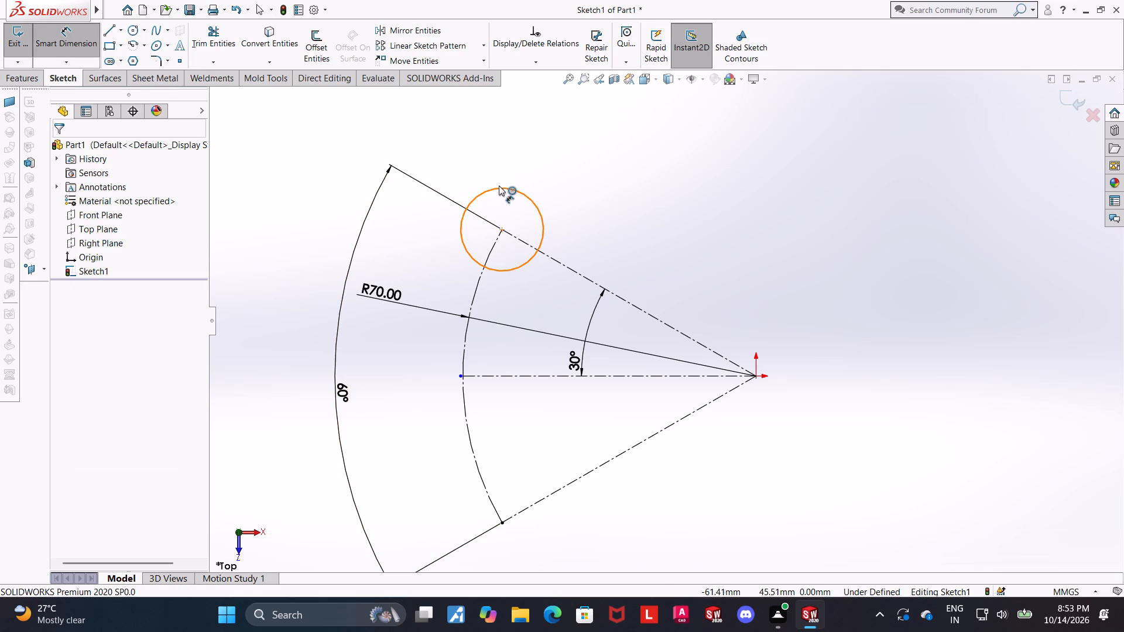
left_click(499, 186)
left_click(499, 173)
type("40")
key("Return")
key("Escape")
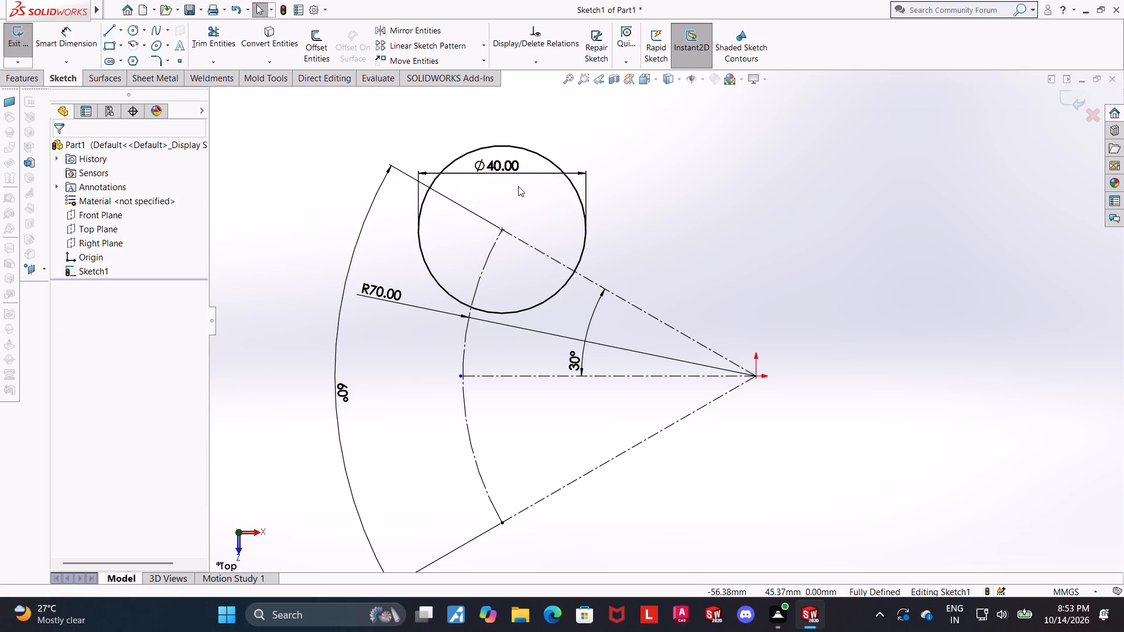
Draw a smaller concentric circle, about 10.6 mm in radius, inside the 40 mm circle at the arc's upper endpoint.
left_click(64, 39)
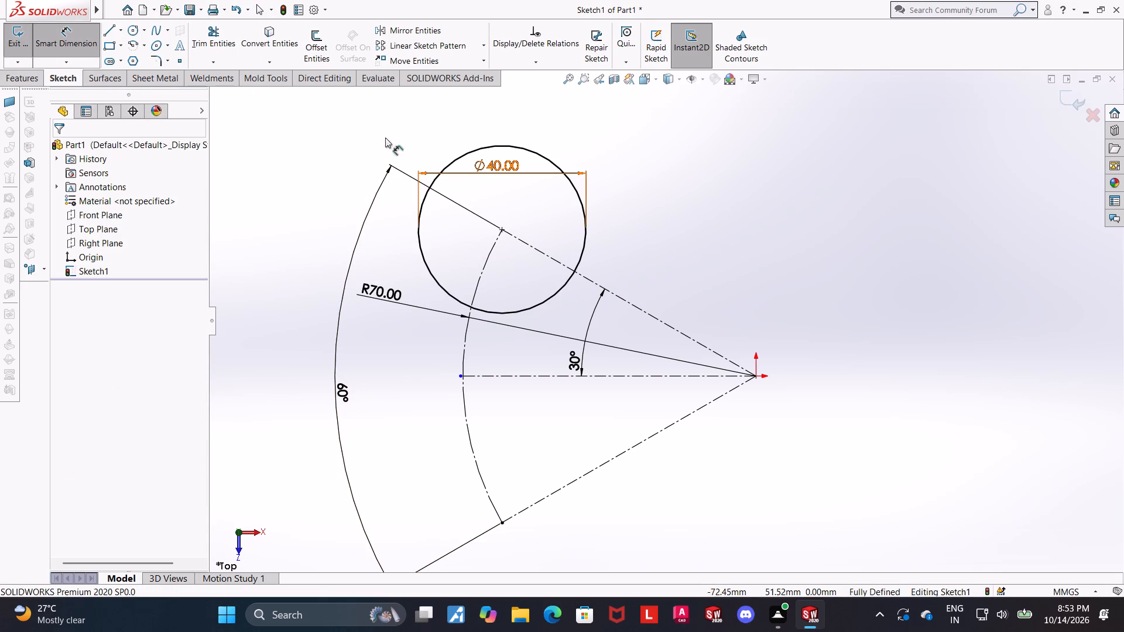
key("Escape")
left_click(131, 29)
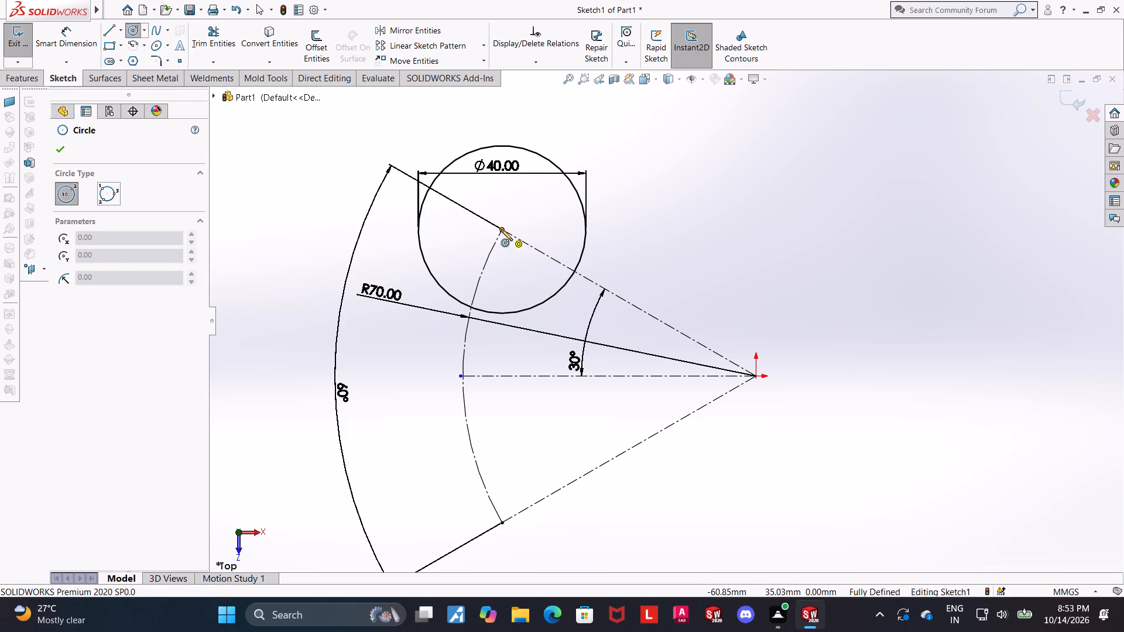
left_click(501, 229)
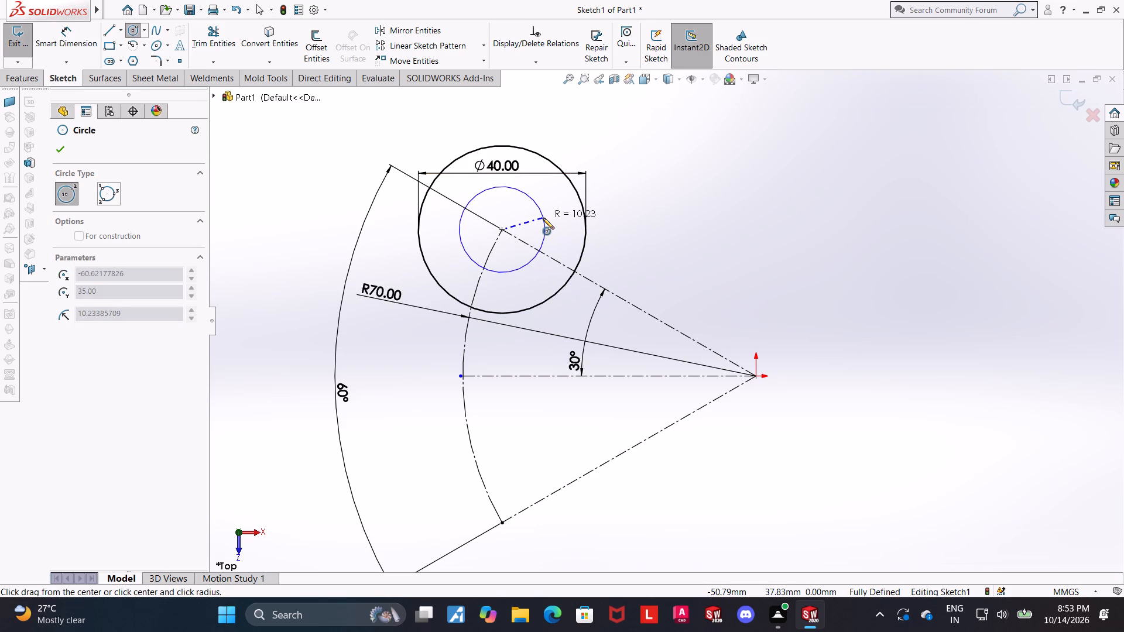
left_click(544, 217)
key("Escape")
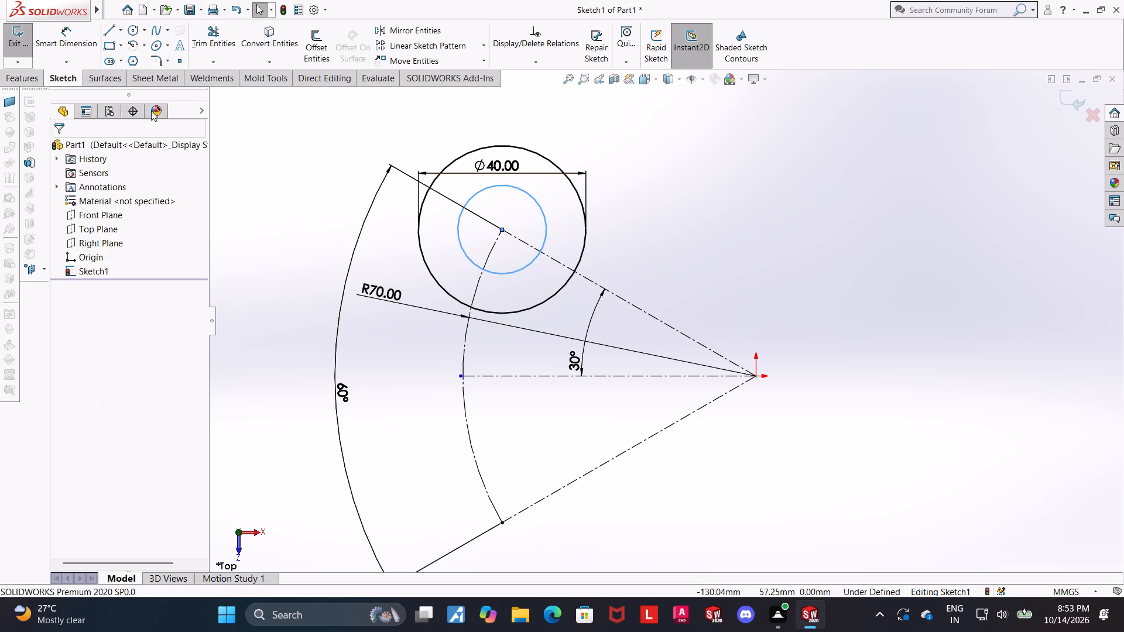
key("Escape")
Dimension the inner circle's diameter as 21 mm, placing the dimension above the outer circle.
left_click(80, 27)
left_click(539, 200)
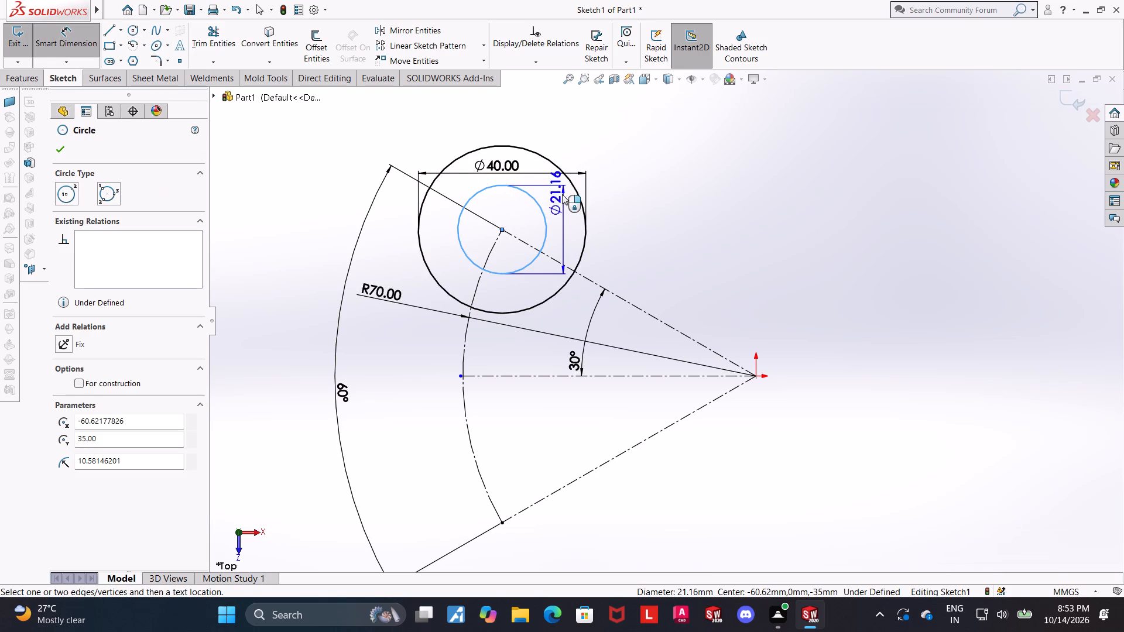
scroll(549, 154, "up", 1)
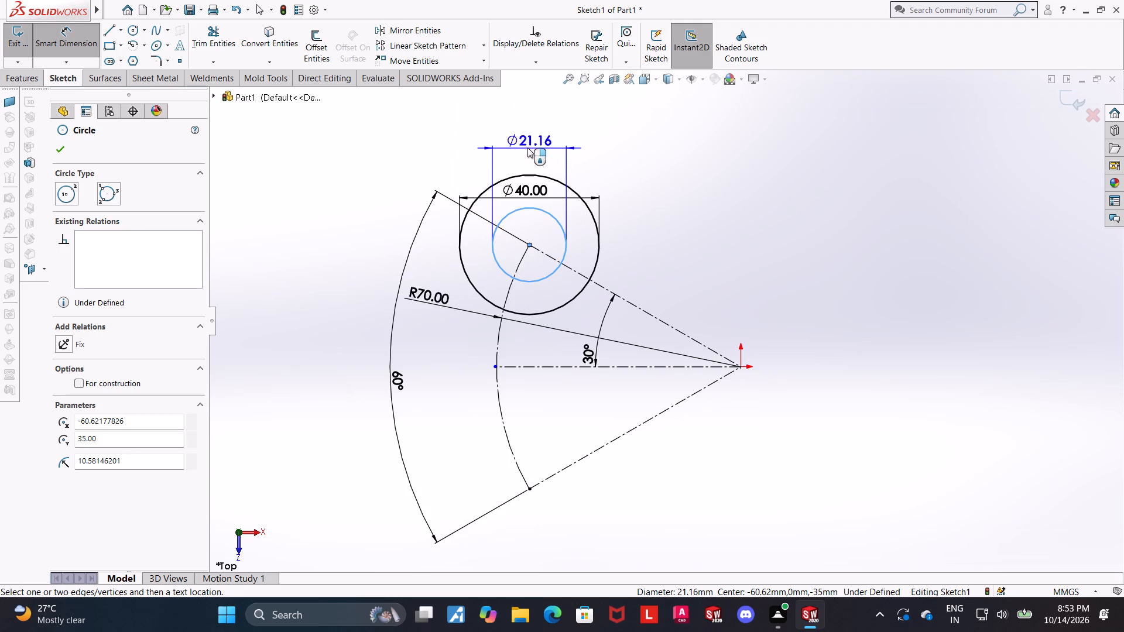
left_click(527, 147)
key("1")
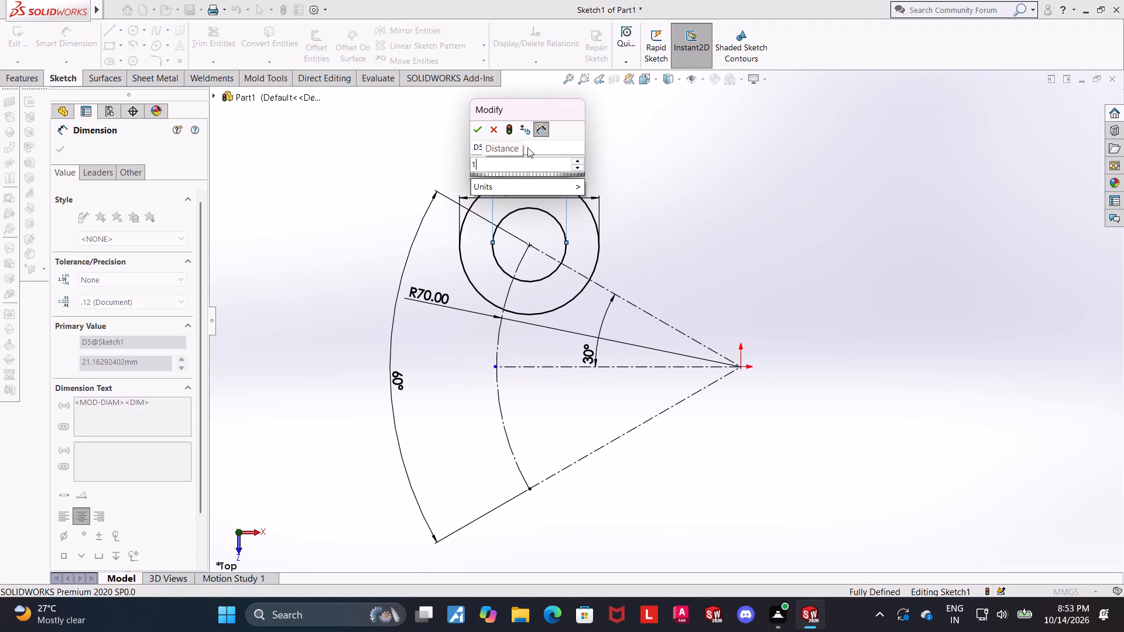
key("BackSpace")
type("21")
key("Return")
key("Escape")
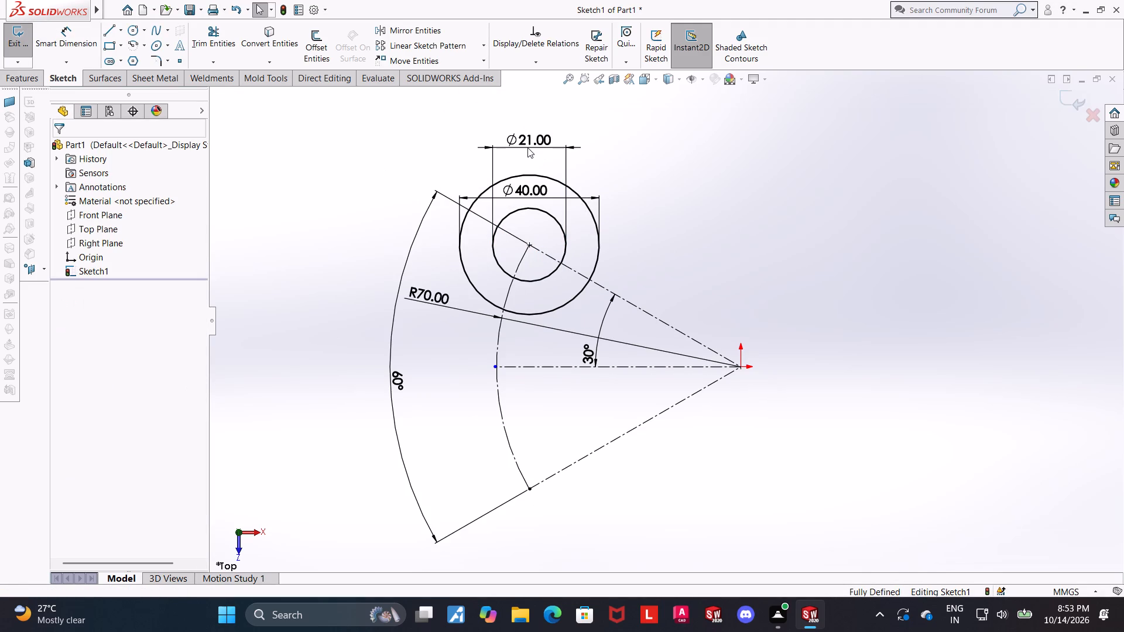
Draw two concentric circles, a small one and a larger one, centred on the construction arc's lower endpoint.
scroll(618, 212, "up", 1)
scroll(572, 280, "up", 1)
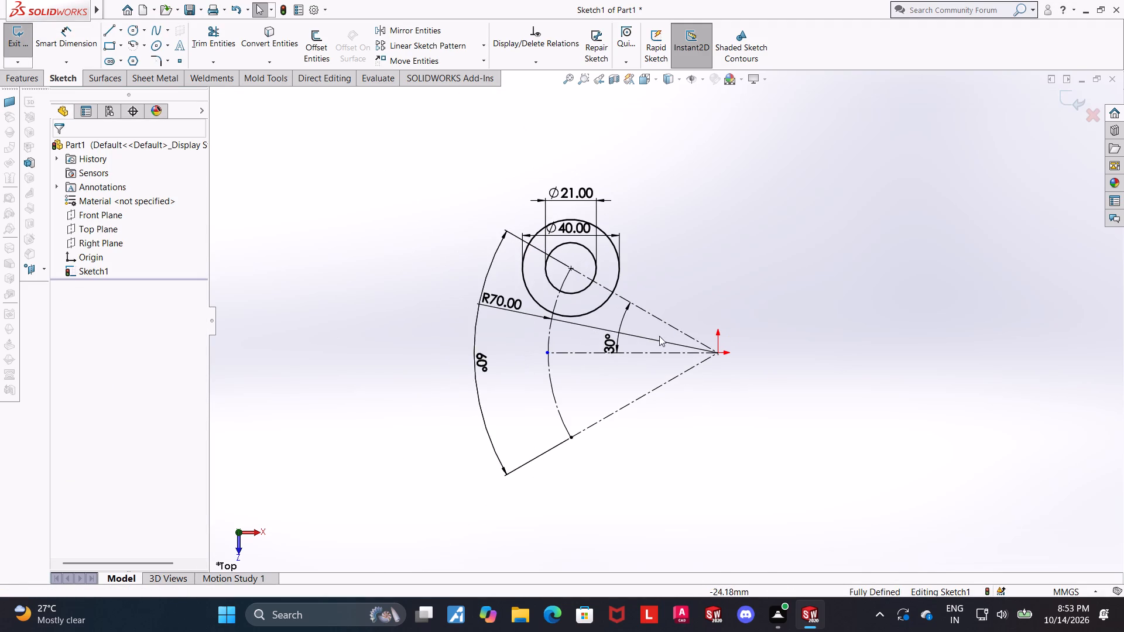
scroll(664, 367, "down", 1)
scroll(719, 454, "up", 1)
scroll(611, 424, "down", 1)
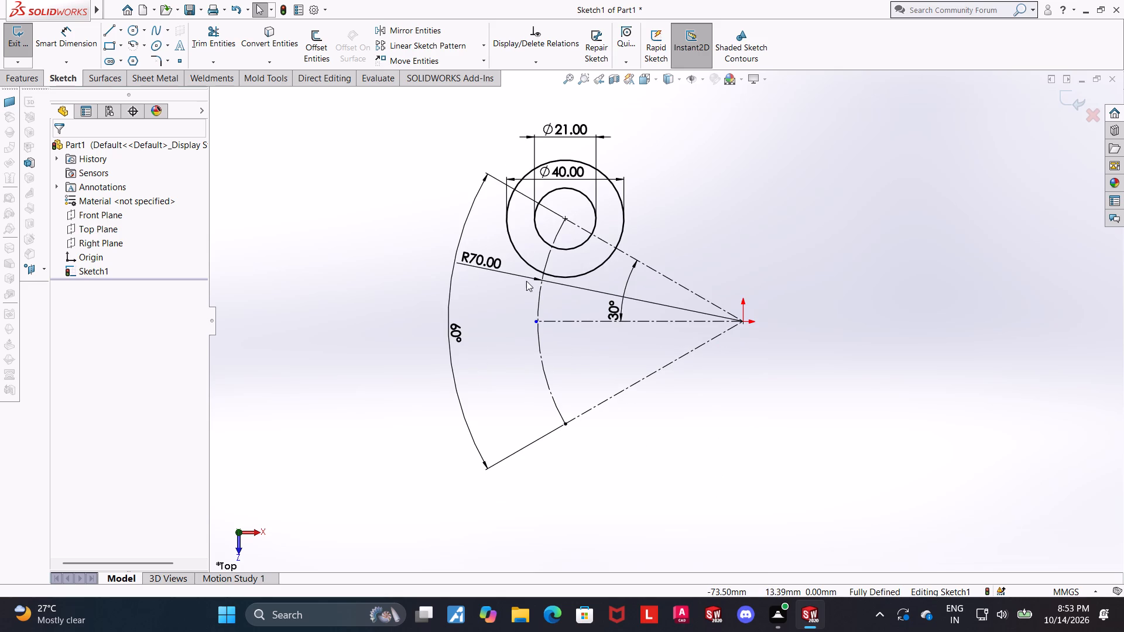
key("Escape")
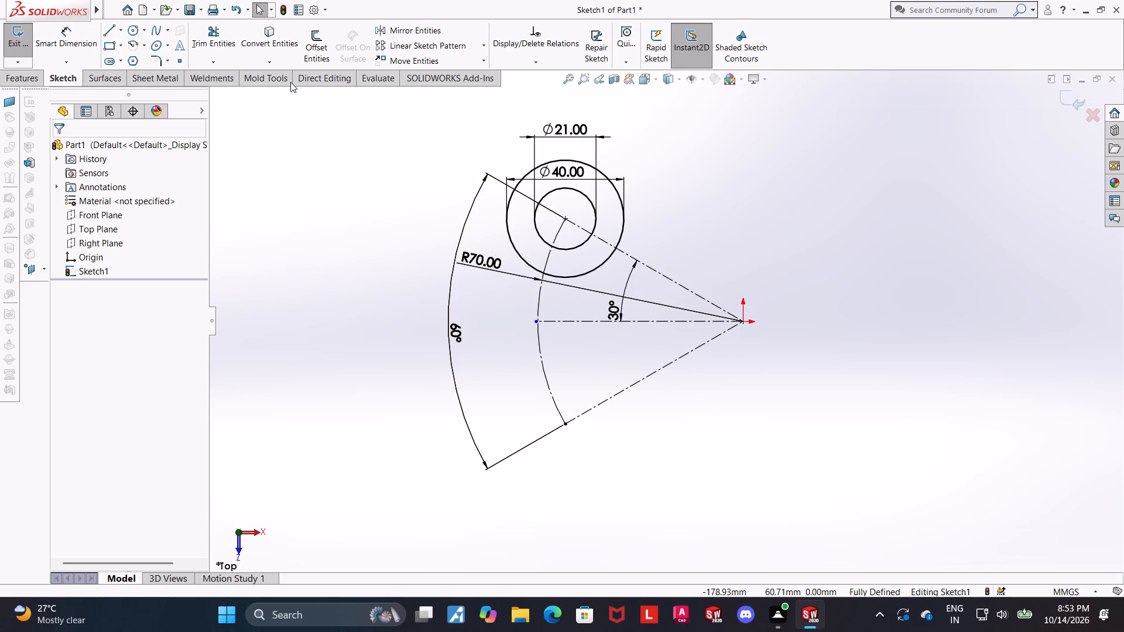
left_click(136, 30)
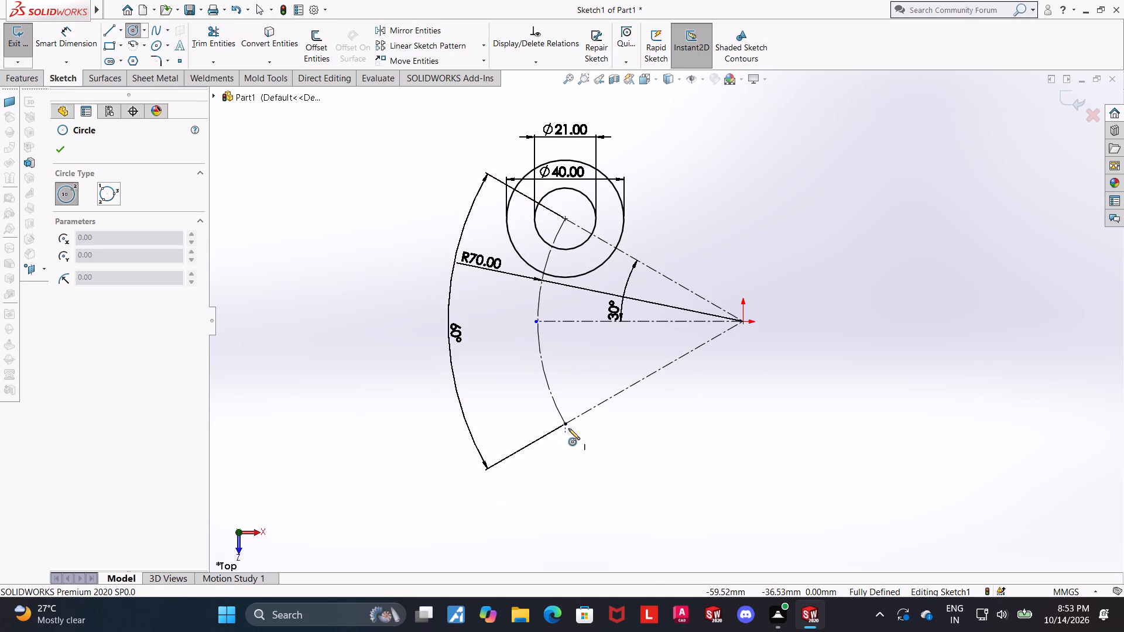
left_click(568, 425)
left_click(578, 410)
key("Escape")
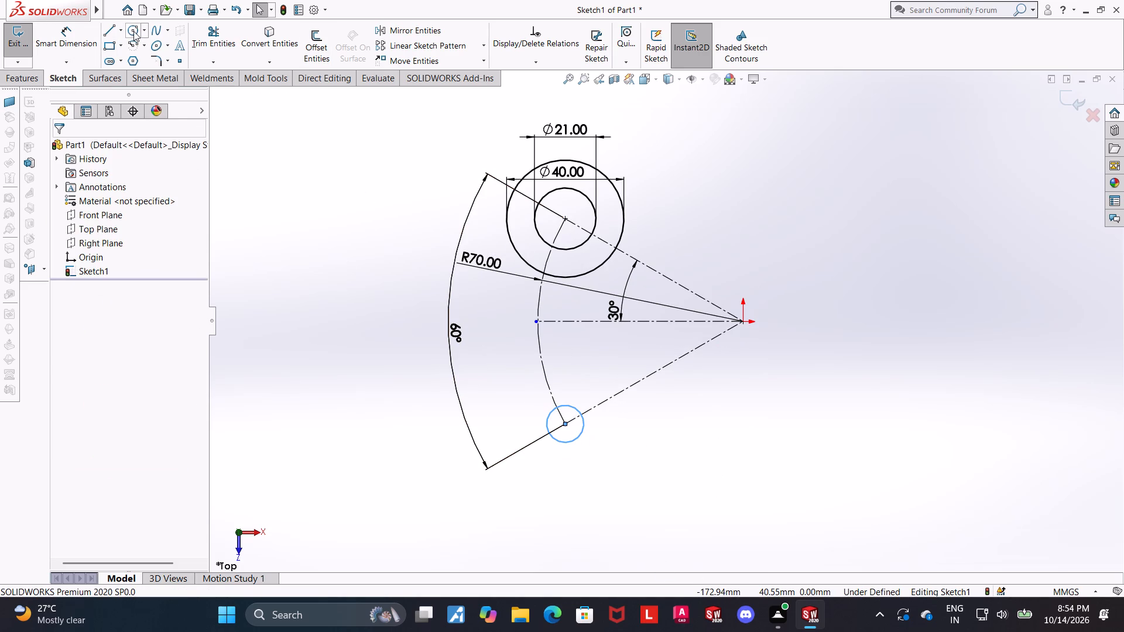
left_click(133, 31)
left_click(565, 425)
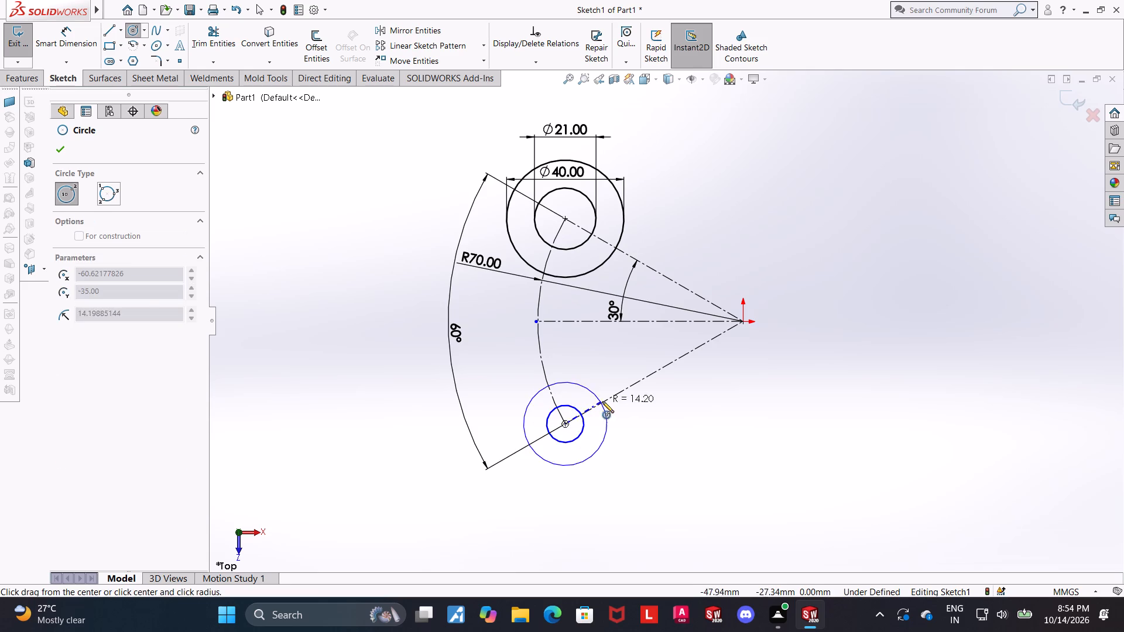
left_click(602, 401)
key("Escape")
key("Escape")
Apply an Equal relation between the lower inner circle and the upper 21 mm circle.
left_click(577, 407)
left_click(582, 242, "ctrl")
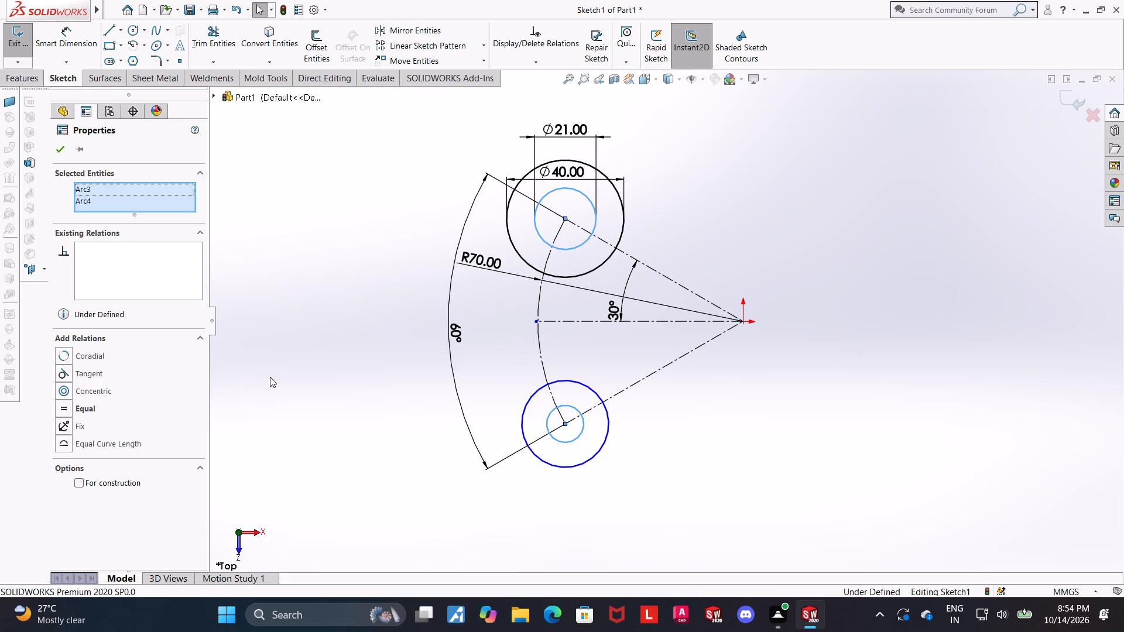
left_click(71, 403)
key("Escape")
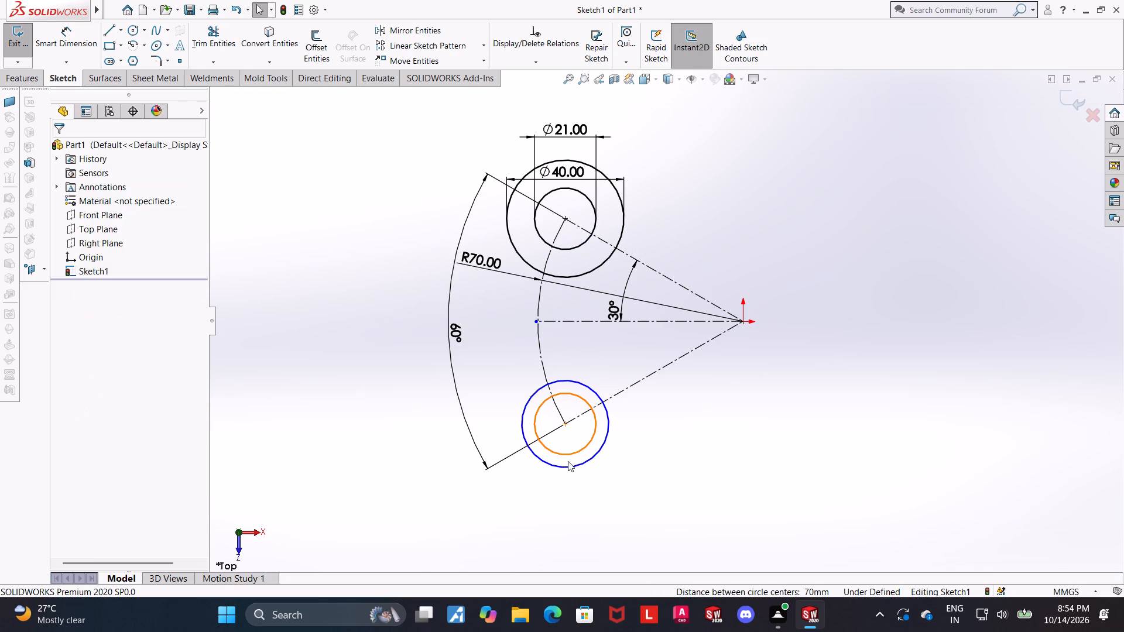
Apply an Equal relation between the lower outer circle and the upper 40 mm circle.
left_click(571, 463)
left_click(619, 200, "ctrl")
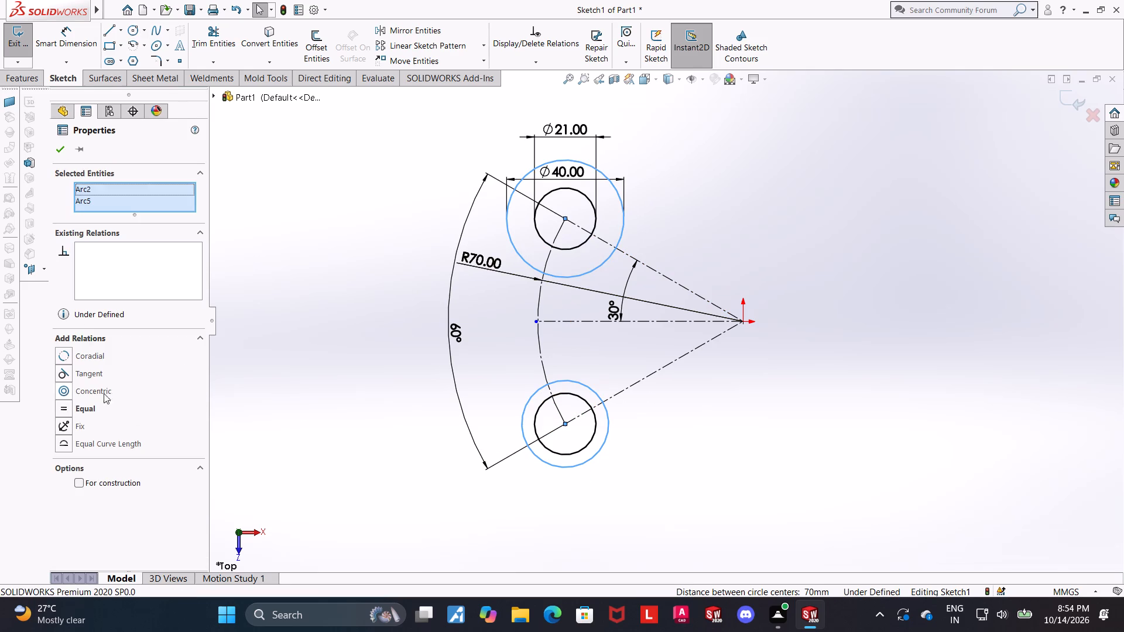
left_click(67, 407)
scroll(845, 432, "up", 2)
key("Escape")
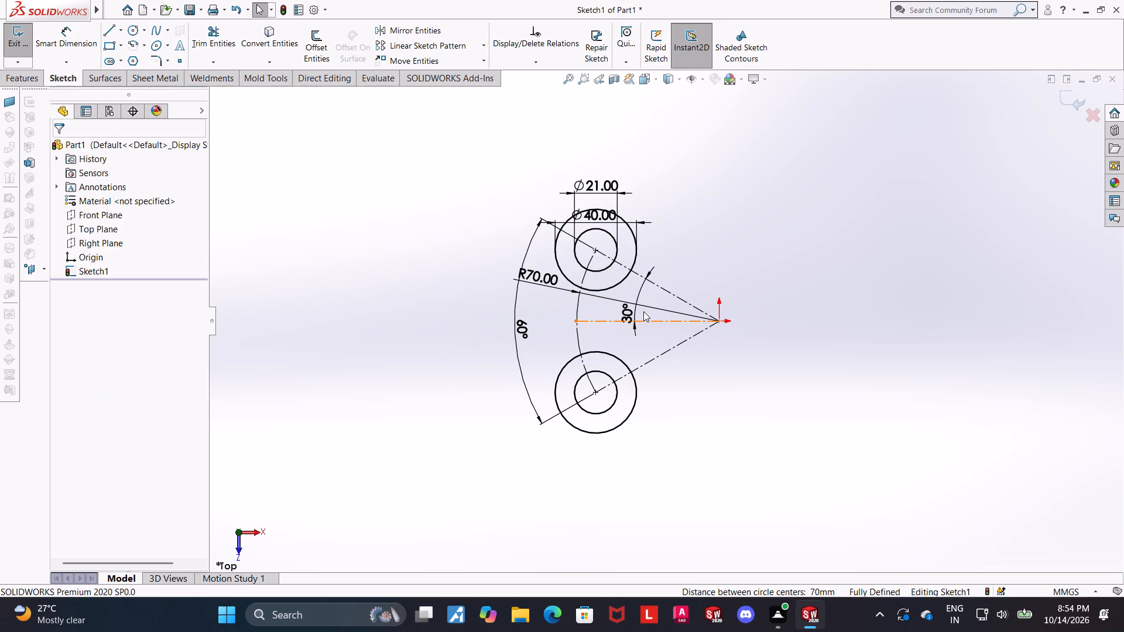
Convert the 70 mm radius arc from construction geometry to normal sketch geometry.
scroll(643, 311, "down", 2)
scroll(674, 177, "down", 1)
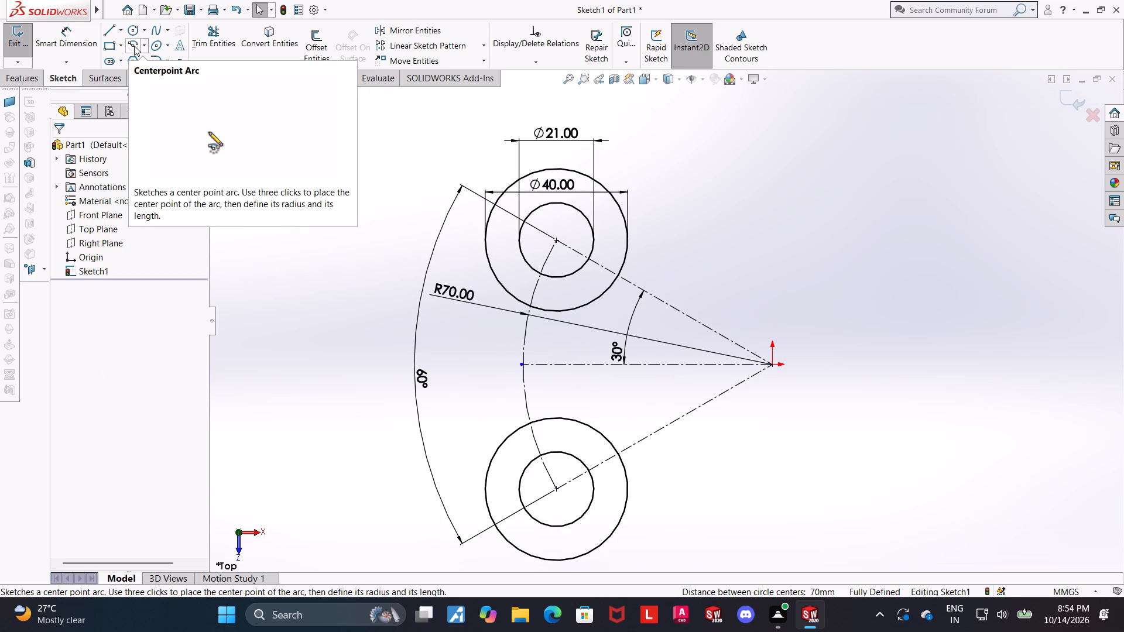
scroll(526, 351, "up", 1)
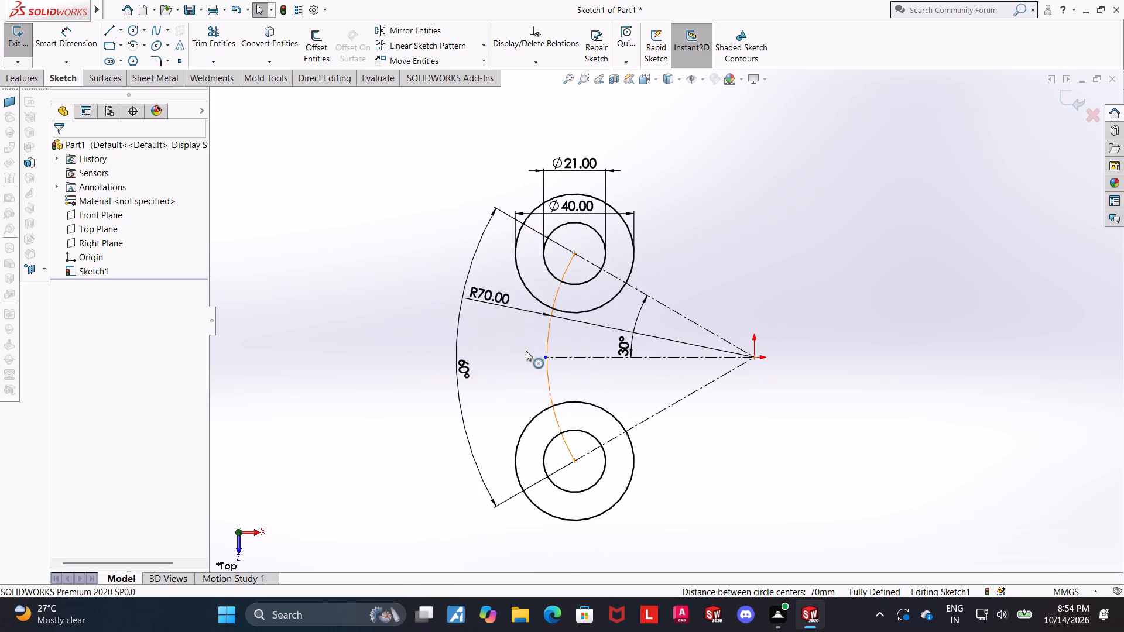
scroll(526, 351, "down", 1)
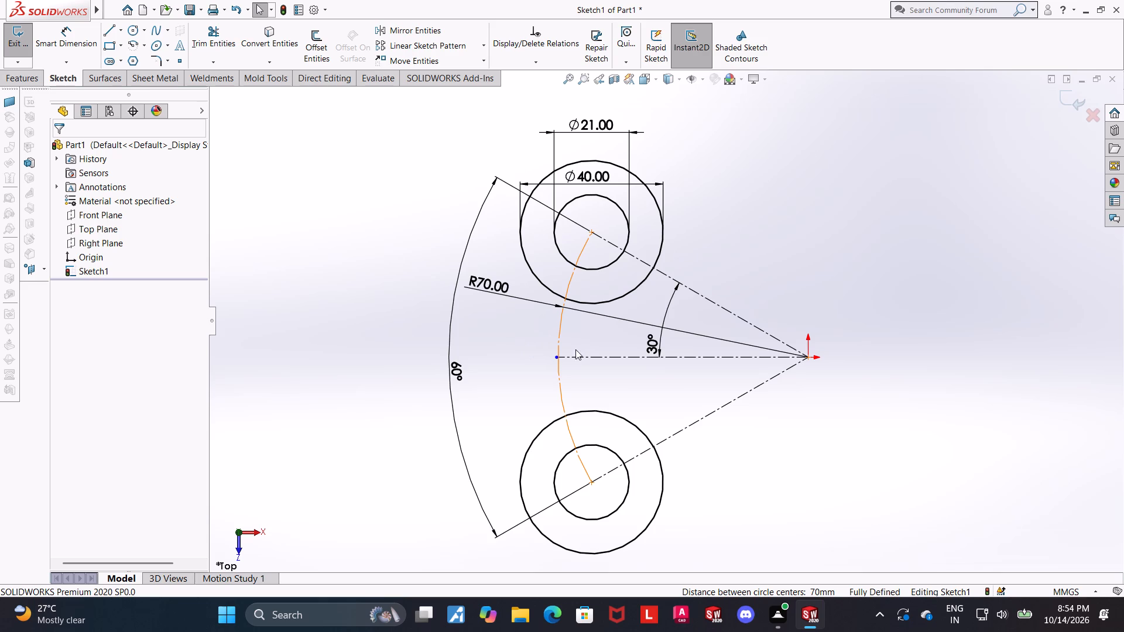
key("Escape")
left_click(558, 330)
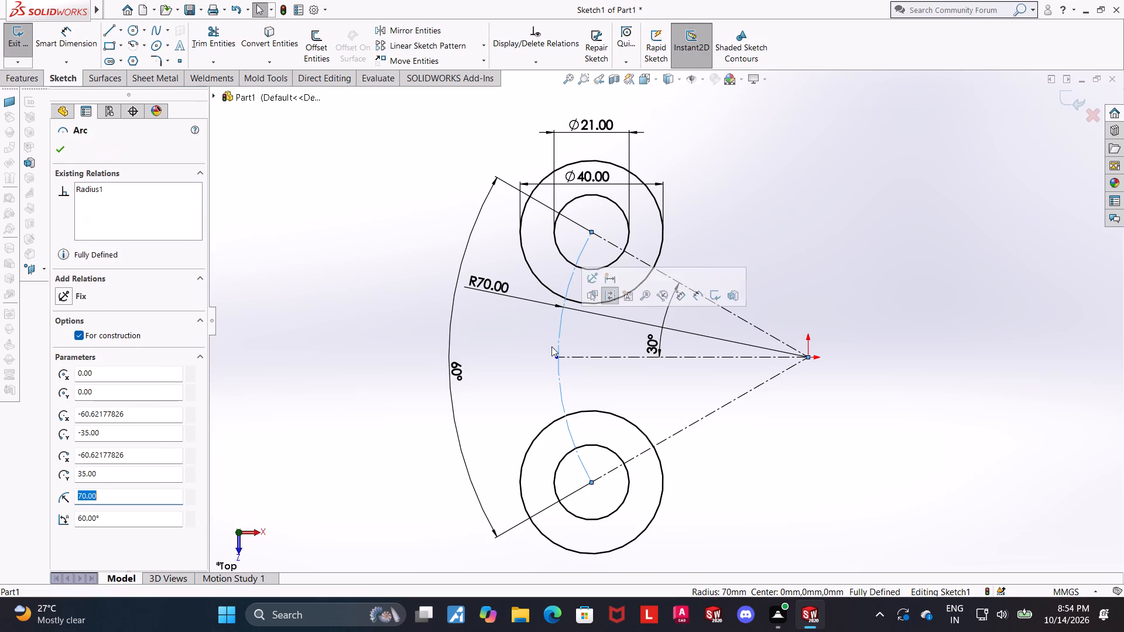
key("Escape")
left_click(561, 336)
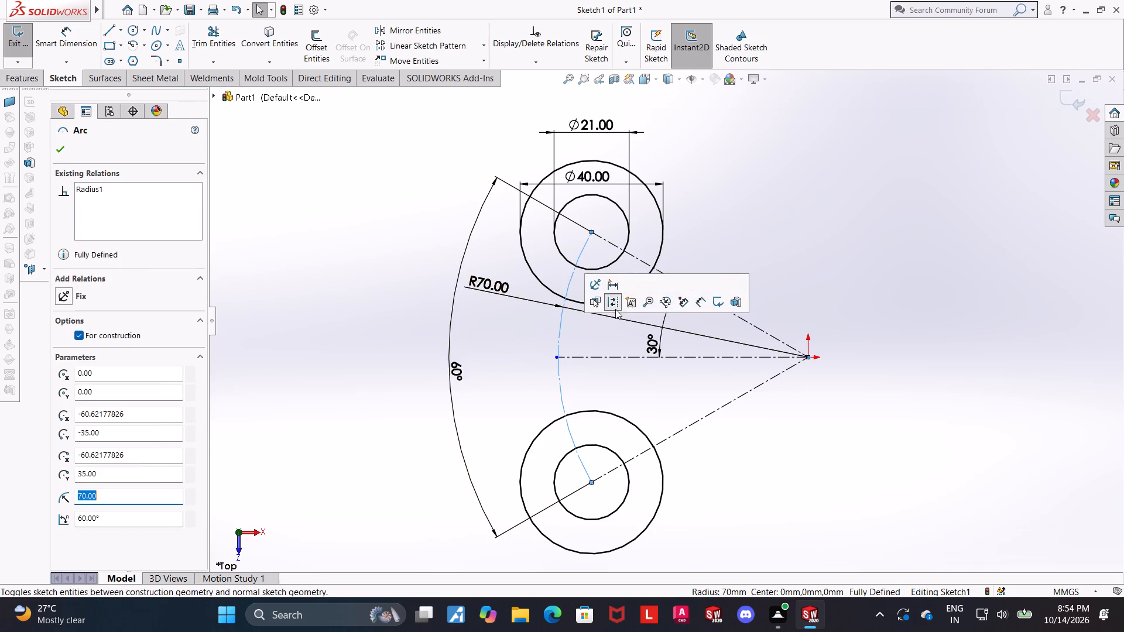
left_click(614, 305)
key("Escape")
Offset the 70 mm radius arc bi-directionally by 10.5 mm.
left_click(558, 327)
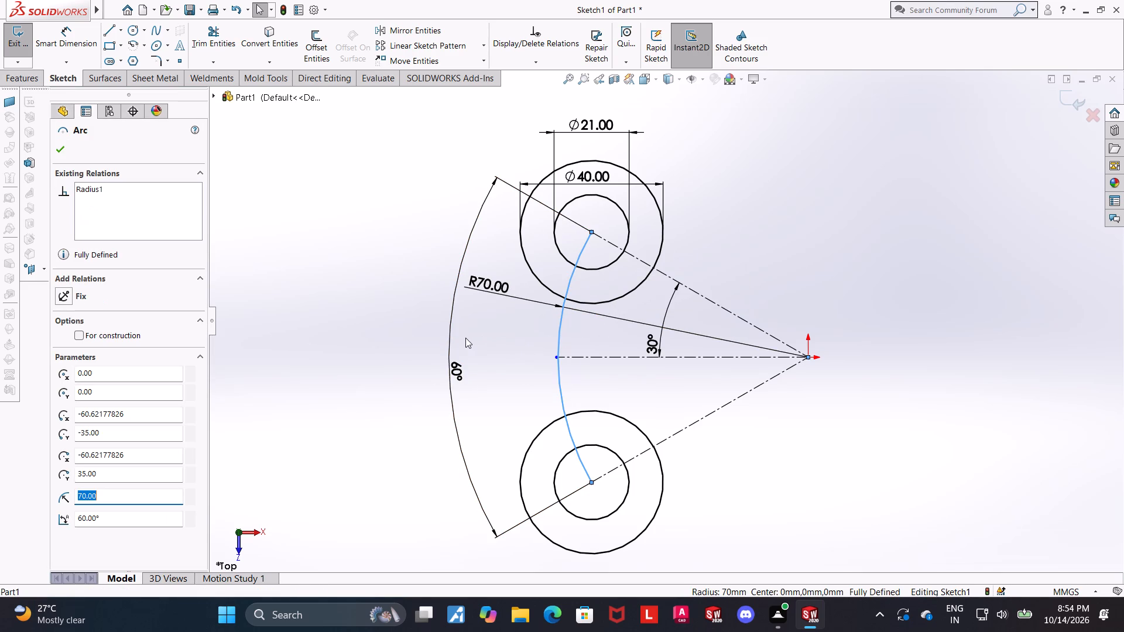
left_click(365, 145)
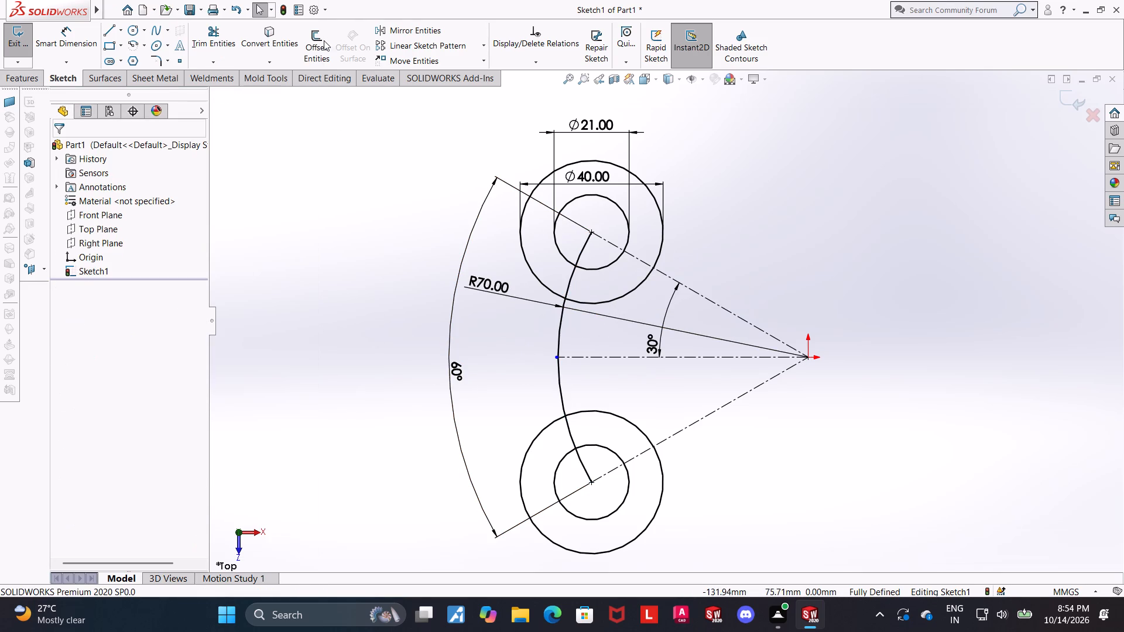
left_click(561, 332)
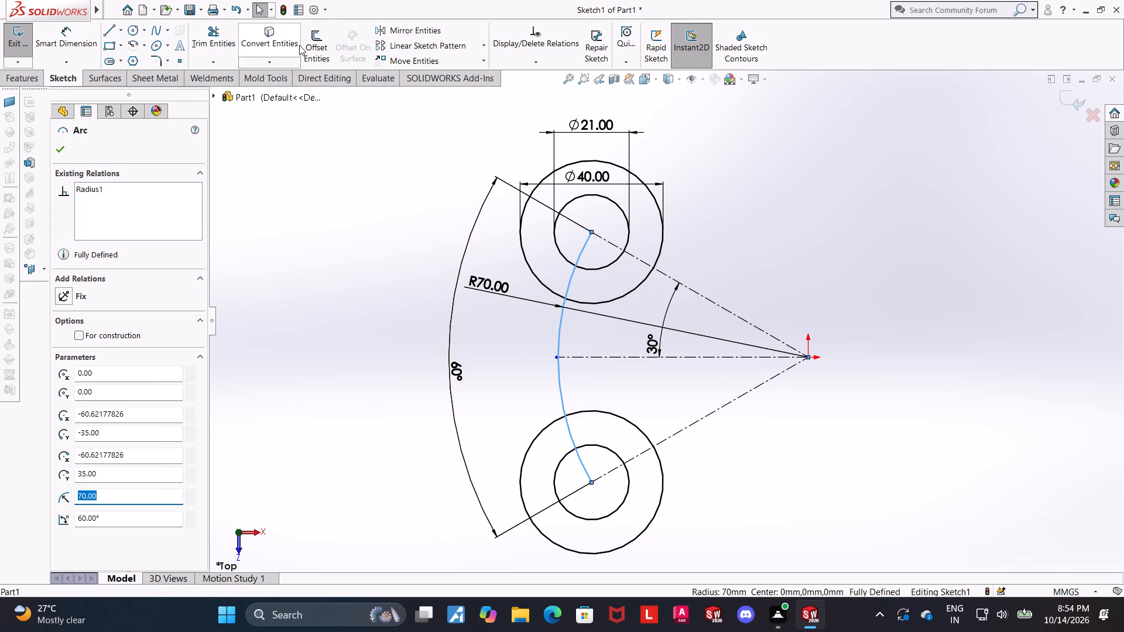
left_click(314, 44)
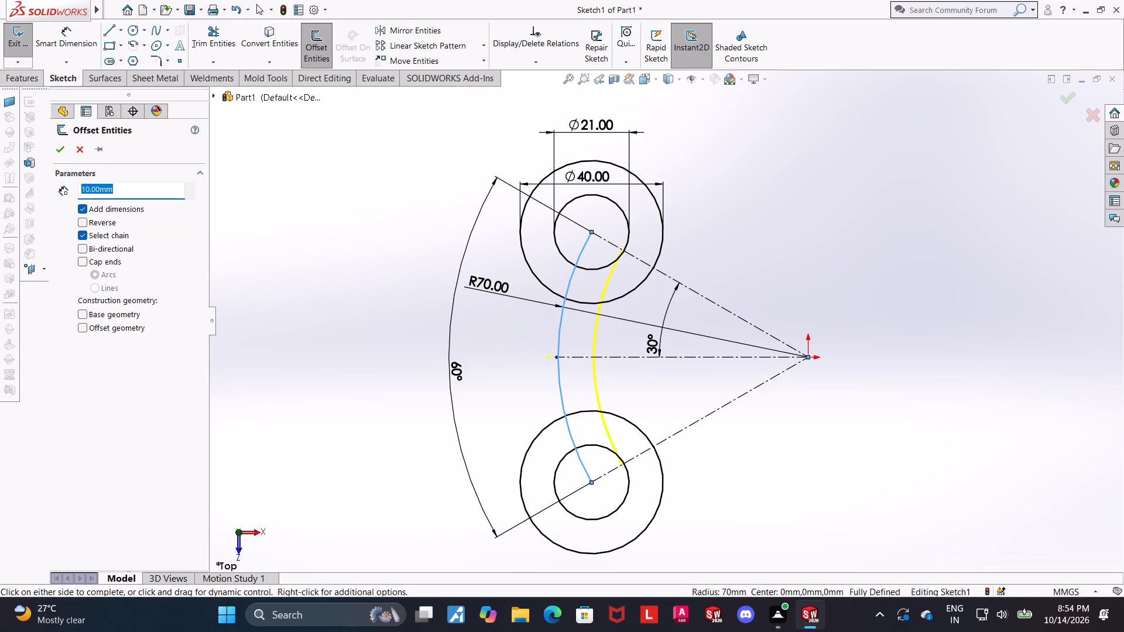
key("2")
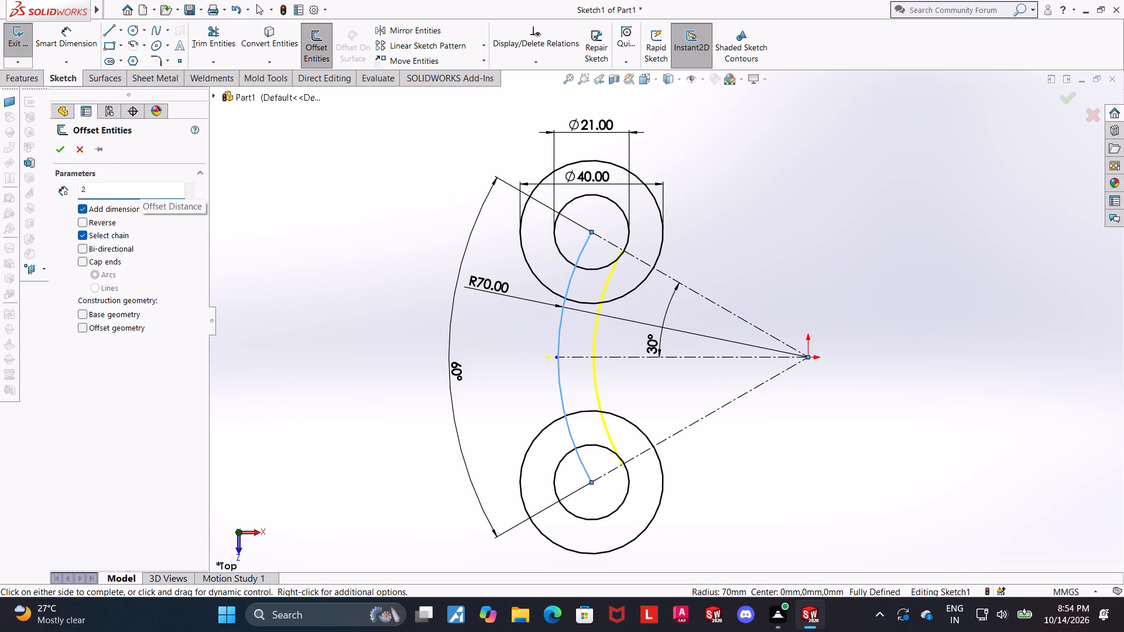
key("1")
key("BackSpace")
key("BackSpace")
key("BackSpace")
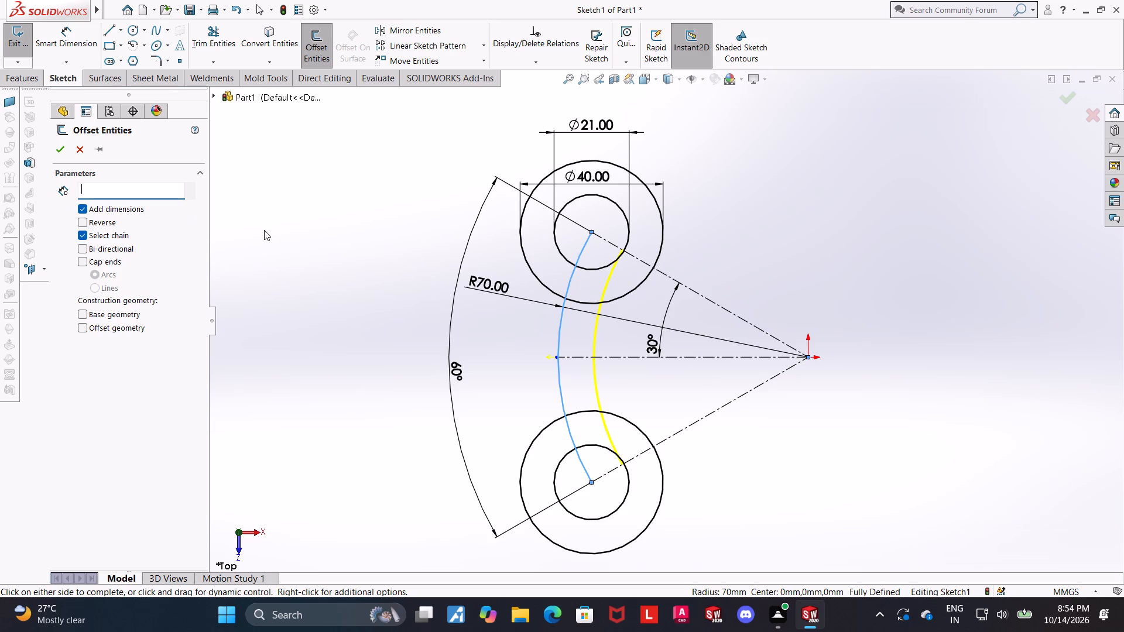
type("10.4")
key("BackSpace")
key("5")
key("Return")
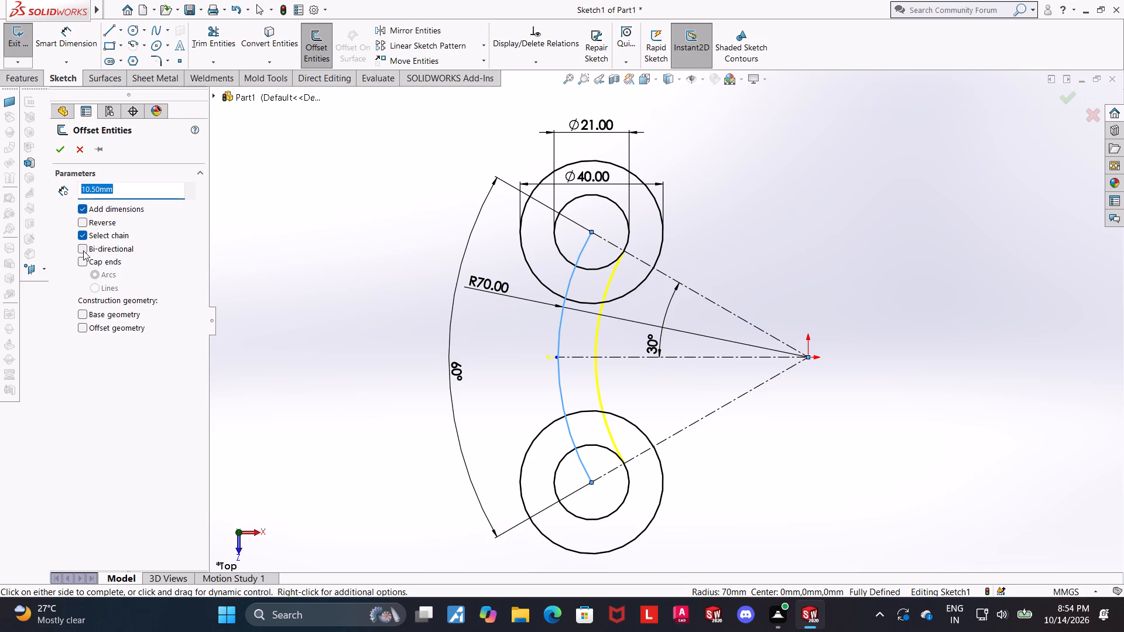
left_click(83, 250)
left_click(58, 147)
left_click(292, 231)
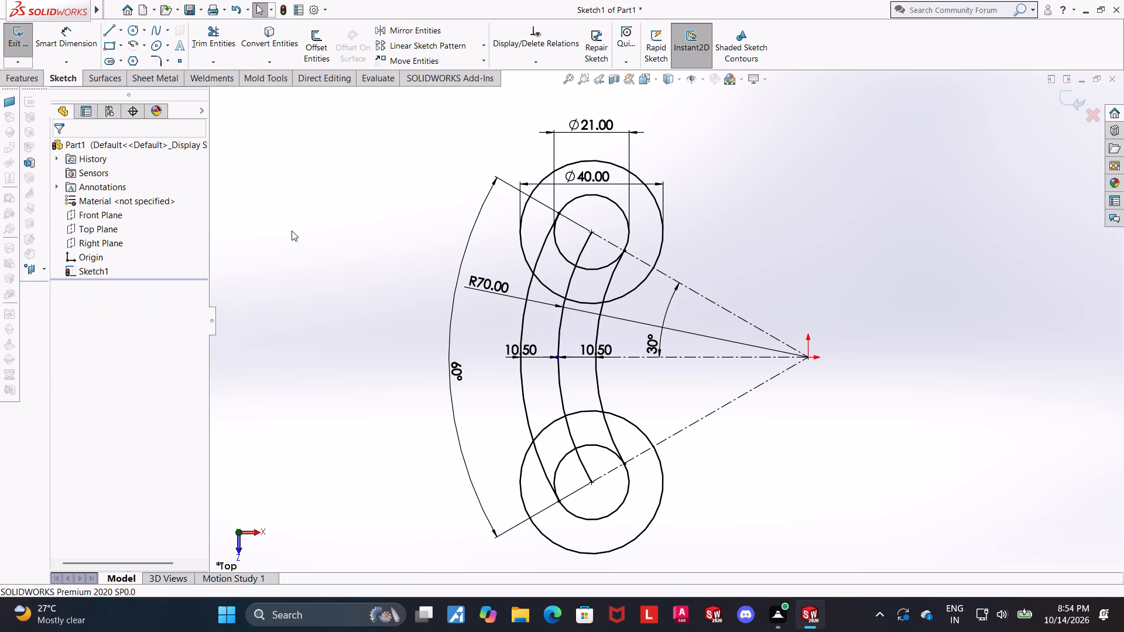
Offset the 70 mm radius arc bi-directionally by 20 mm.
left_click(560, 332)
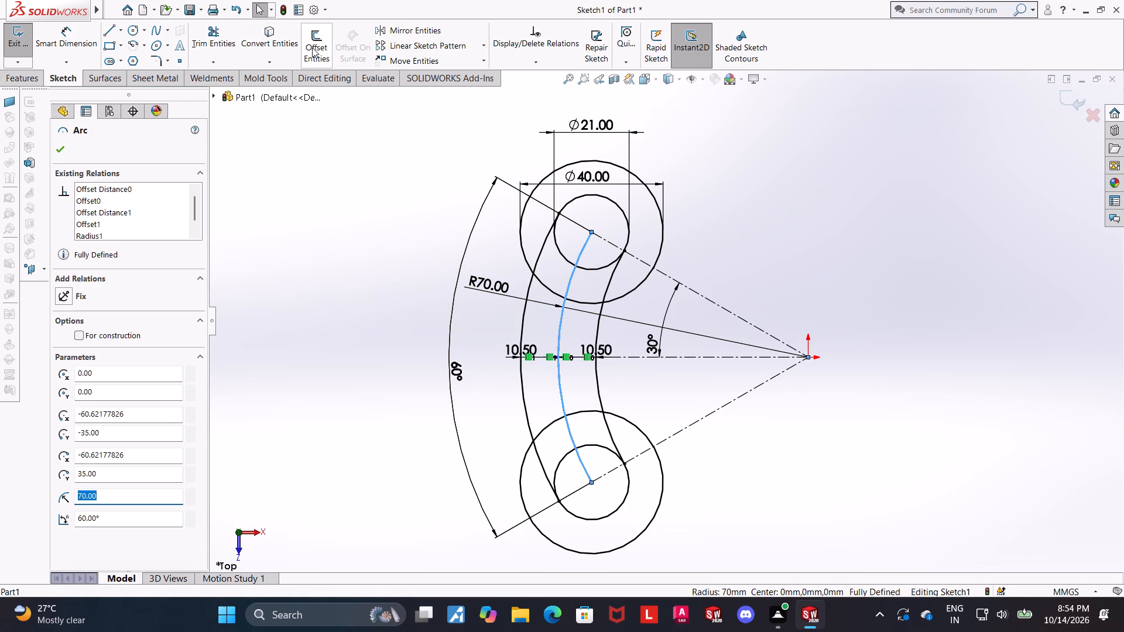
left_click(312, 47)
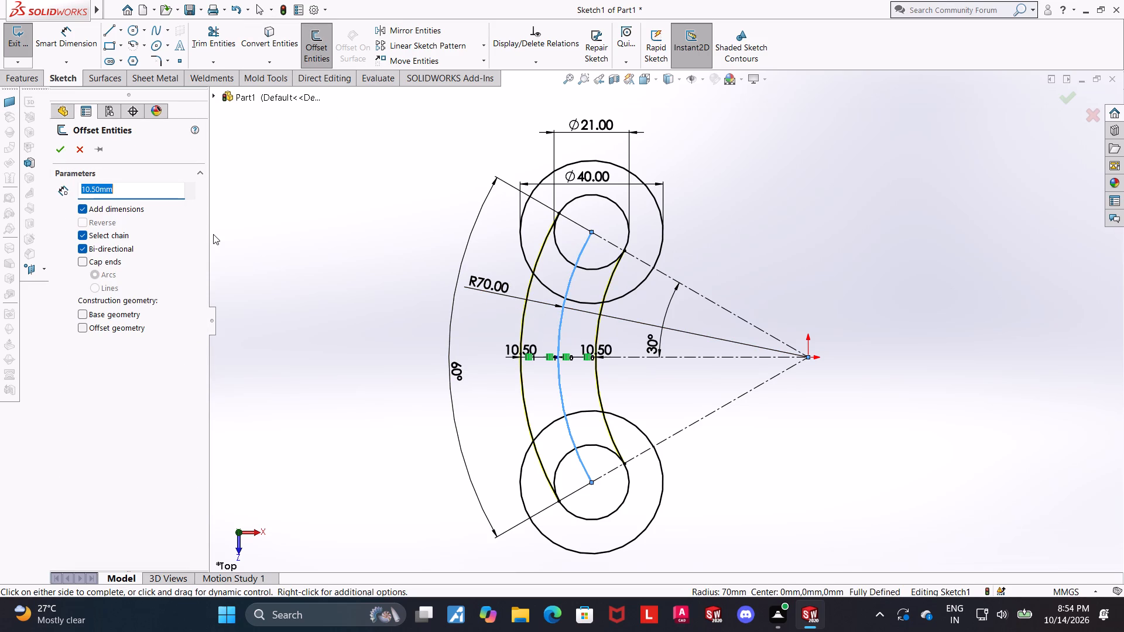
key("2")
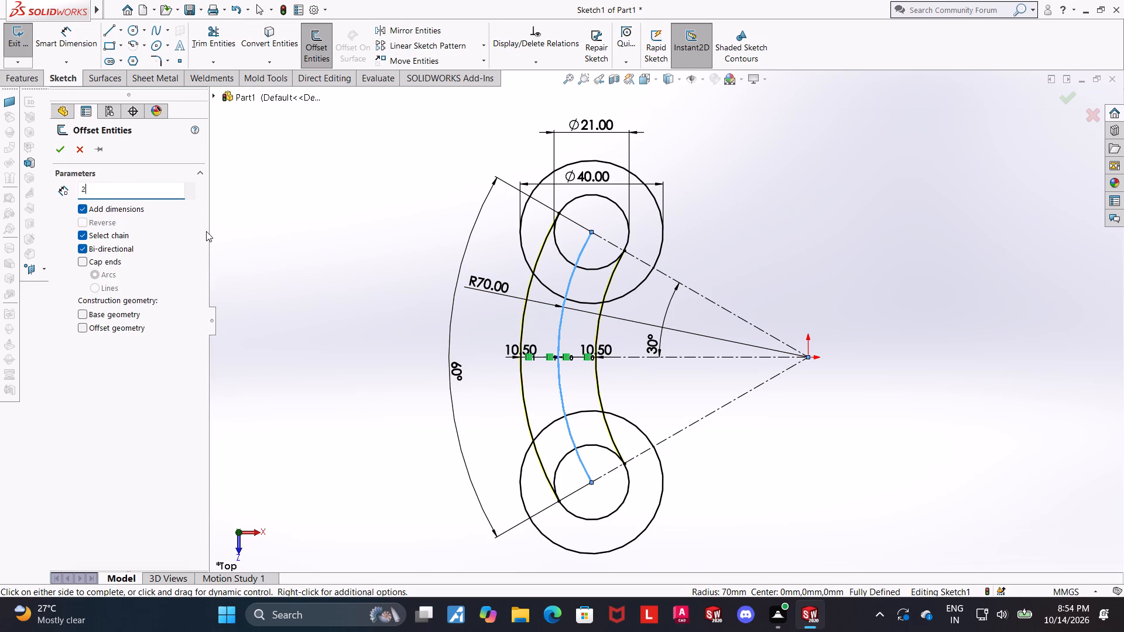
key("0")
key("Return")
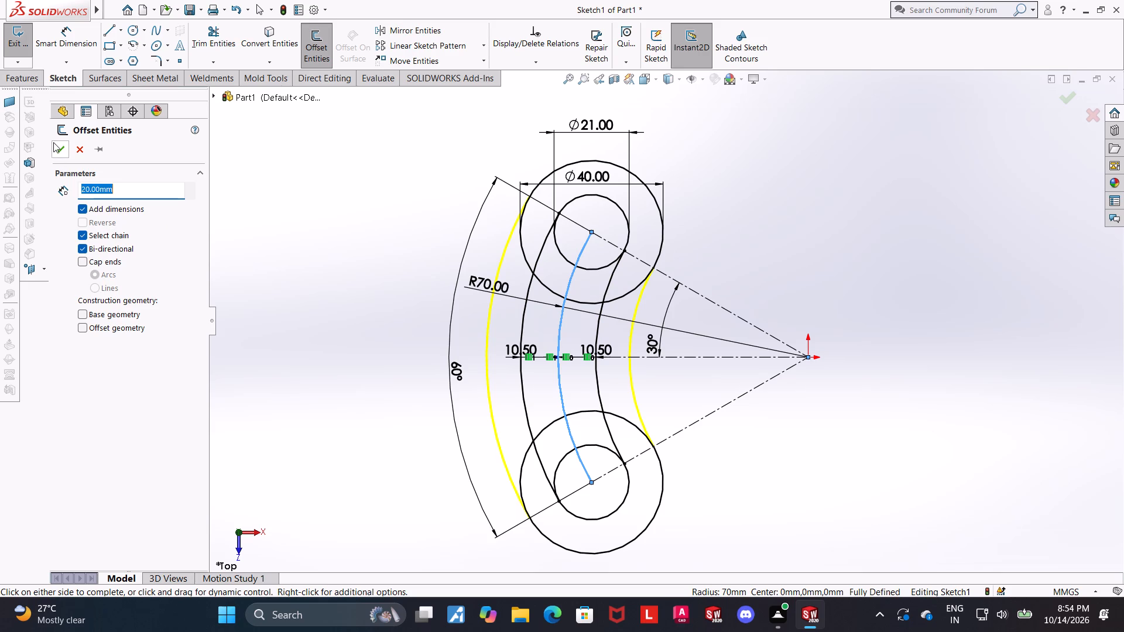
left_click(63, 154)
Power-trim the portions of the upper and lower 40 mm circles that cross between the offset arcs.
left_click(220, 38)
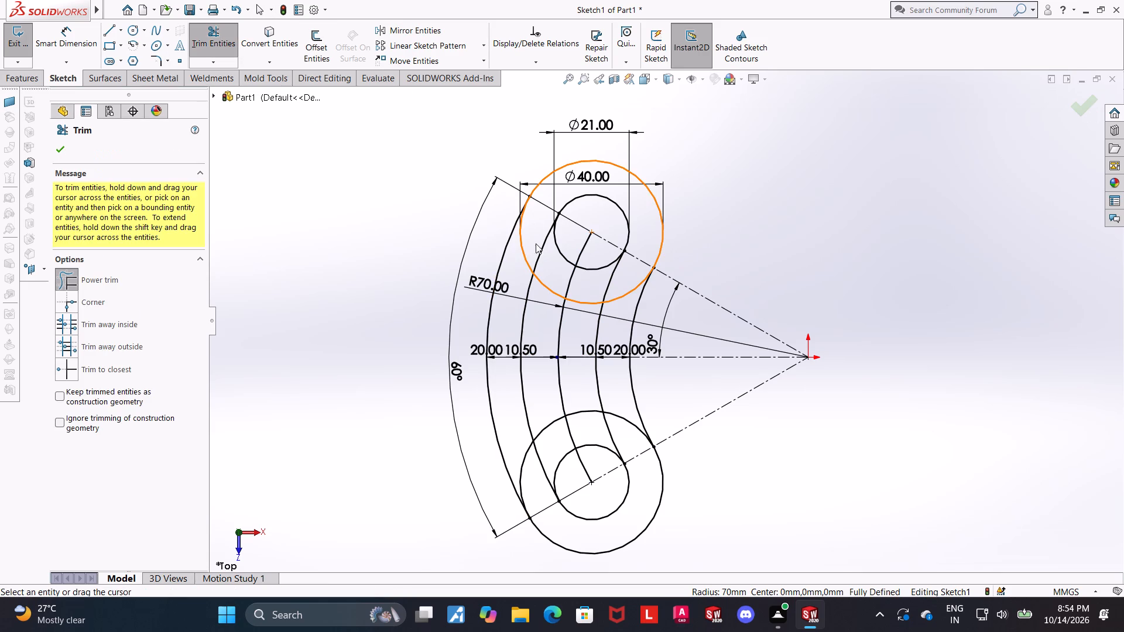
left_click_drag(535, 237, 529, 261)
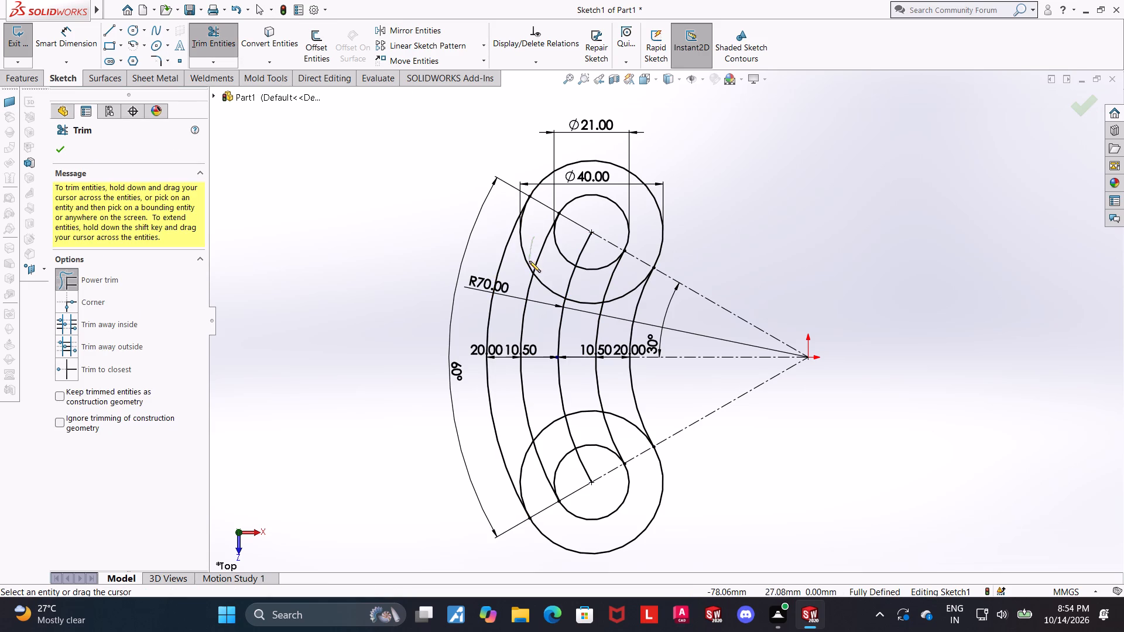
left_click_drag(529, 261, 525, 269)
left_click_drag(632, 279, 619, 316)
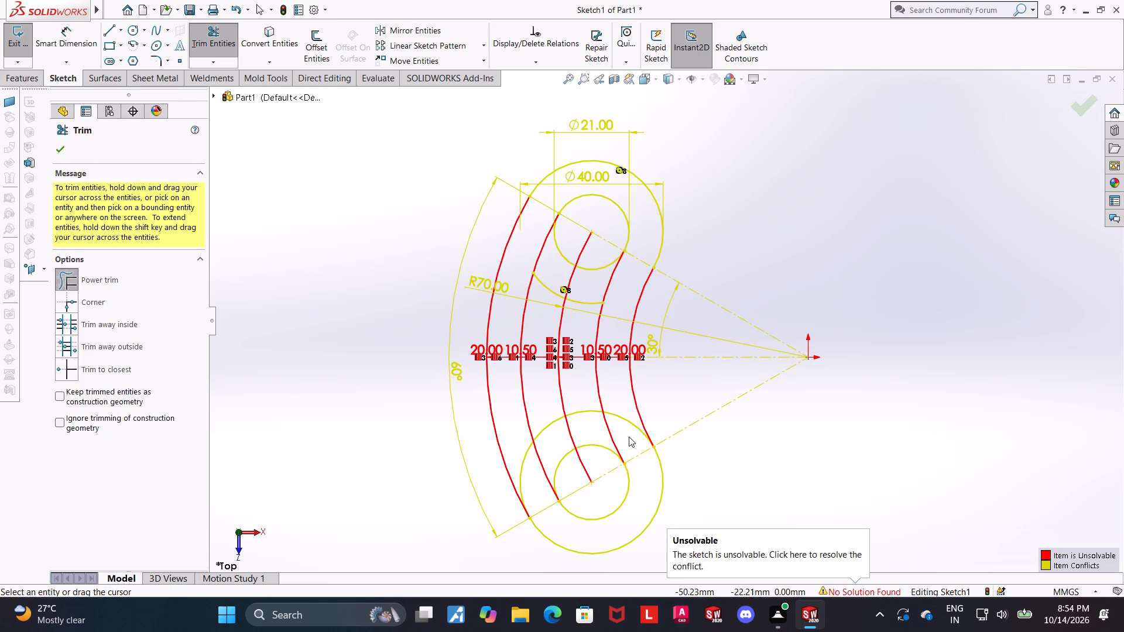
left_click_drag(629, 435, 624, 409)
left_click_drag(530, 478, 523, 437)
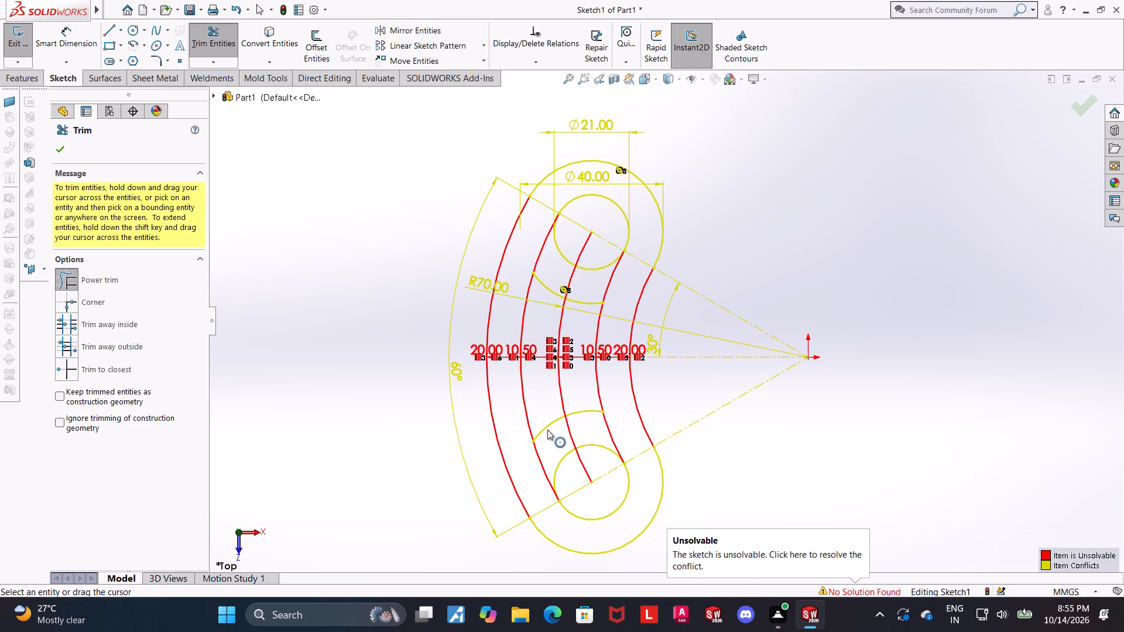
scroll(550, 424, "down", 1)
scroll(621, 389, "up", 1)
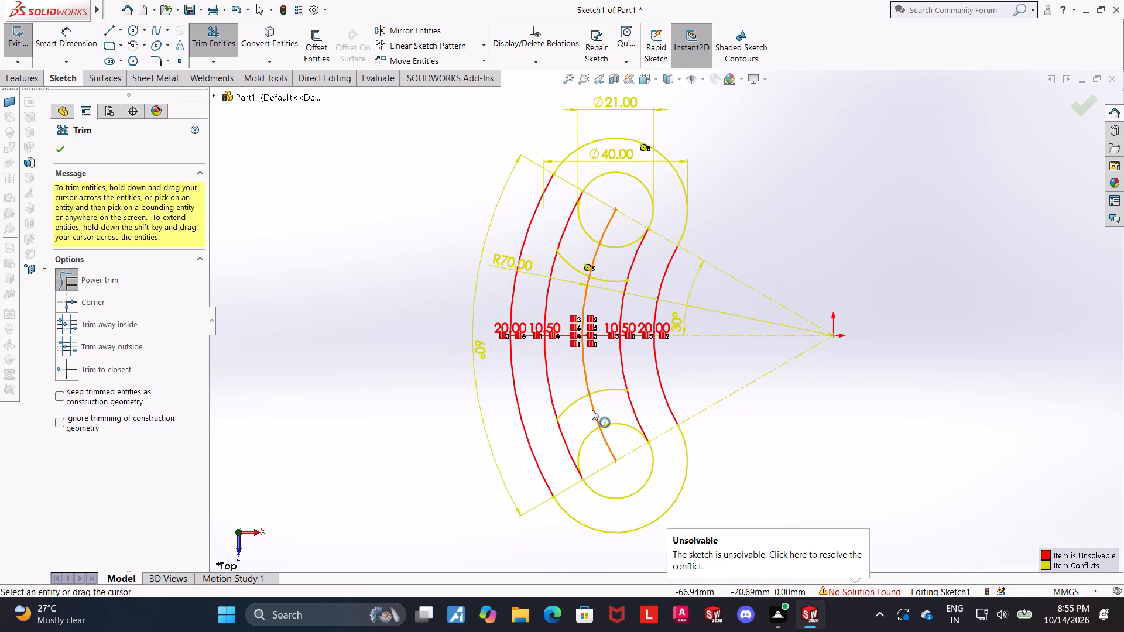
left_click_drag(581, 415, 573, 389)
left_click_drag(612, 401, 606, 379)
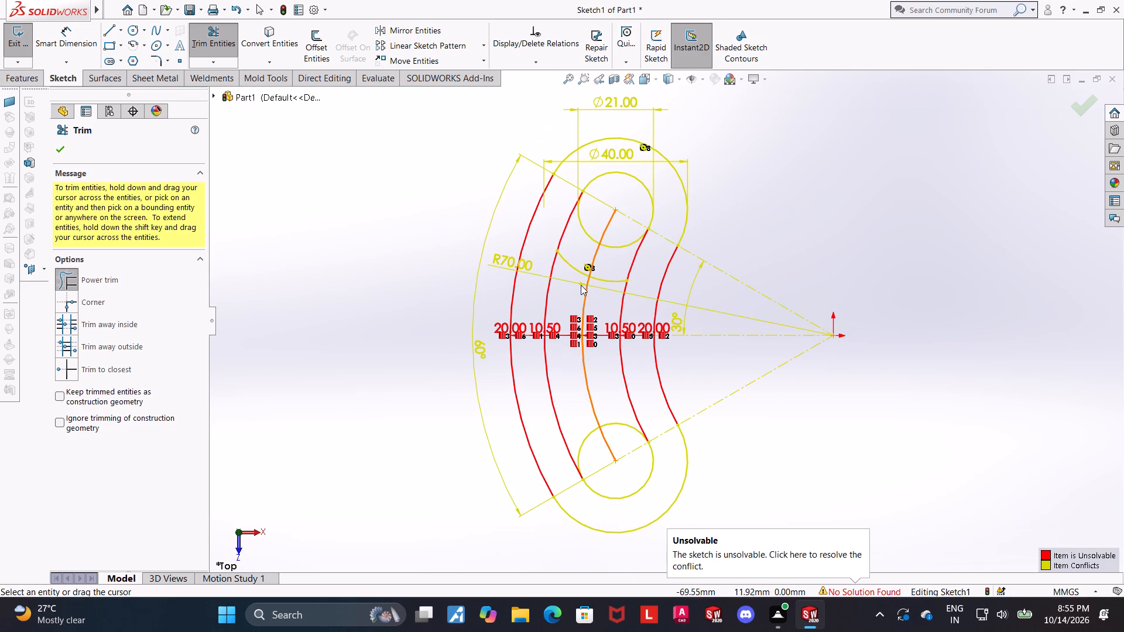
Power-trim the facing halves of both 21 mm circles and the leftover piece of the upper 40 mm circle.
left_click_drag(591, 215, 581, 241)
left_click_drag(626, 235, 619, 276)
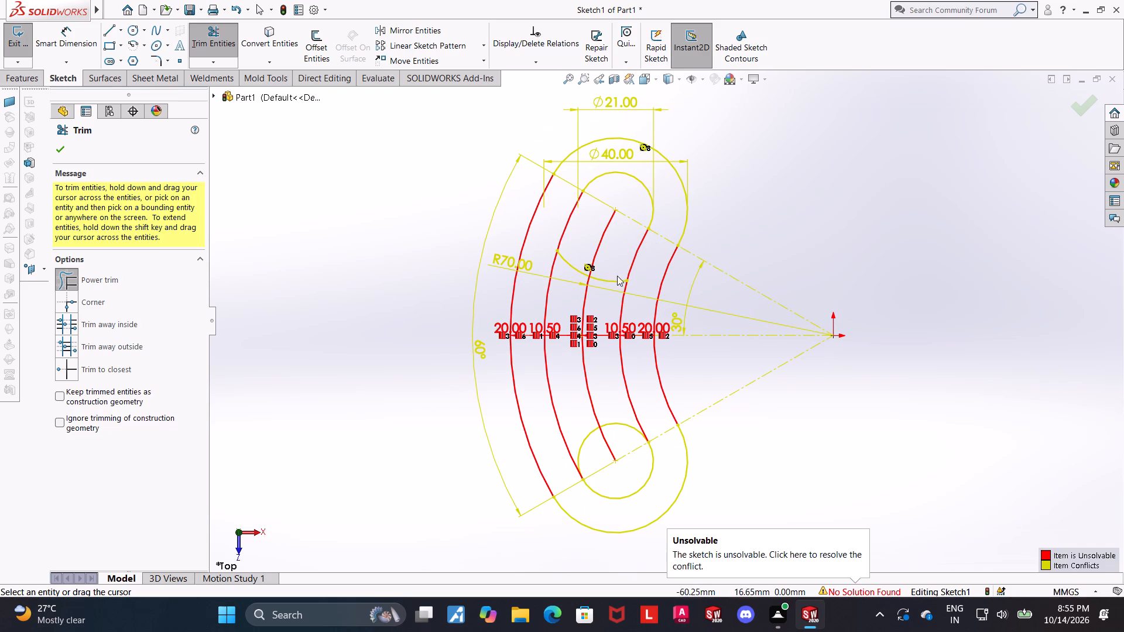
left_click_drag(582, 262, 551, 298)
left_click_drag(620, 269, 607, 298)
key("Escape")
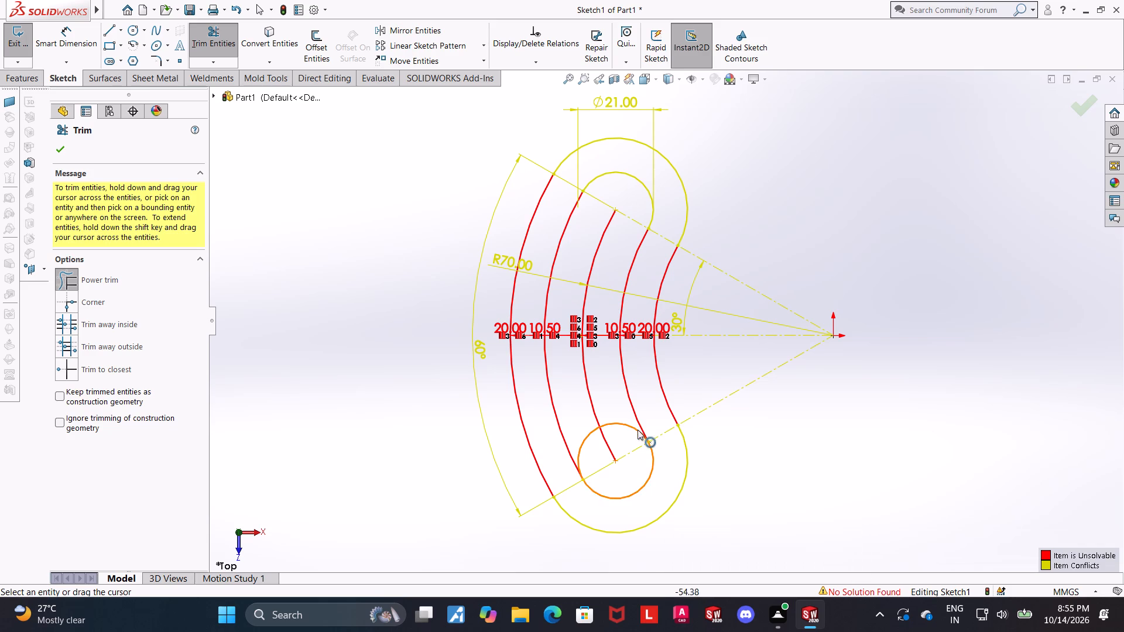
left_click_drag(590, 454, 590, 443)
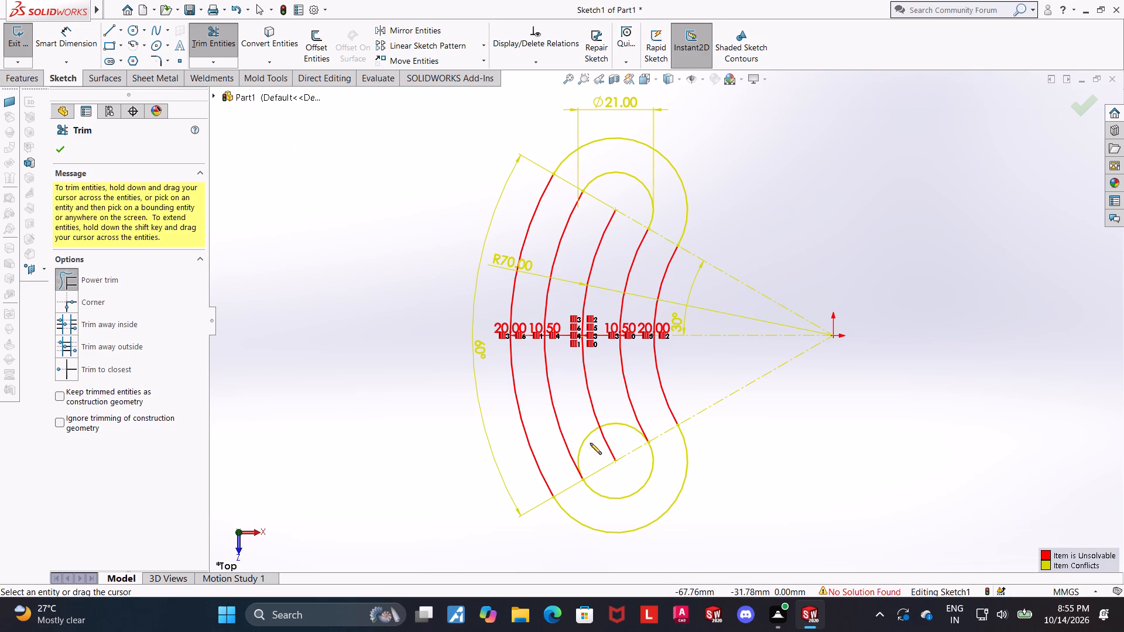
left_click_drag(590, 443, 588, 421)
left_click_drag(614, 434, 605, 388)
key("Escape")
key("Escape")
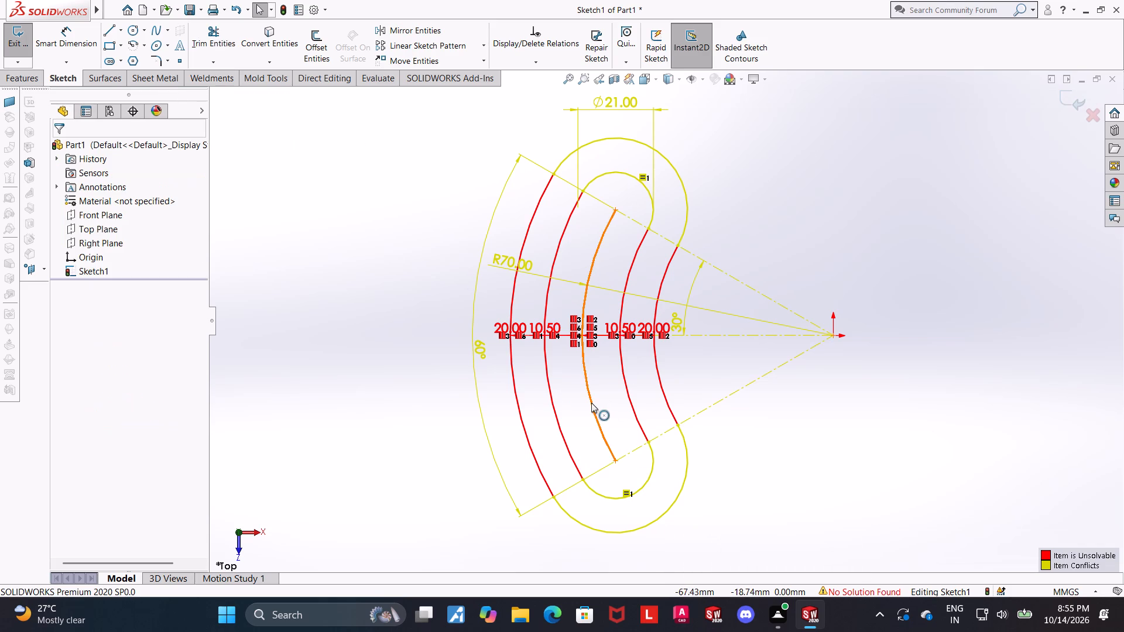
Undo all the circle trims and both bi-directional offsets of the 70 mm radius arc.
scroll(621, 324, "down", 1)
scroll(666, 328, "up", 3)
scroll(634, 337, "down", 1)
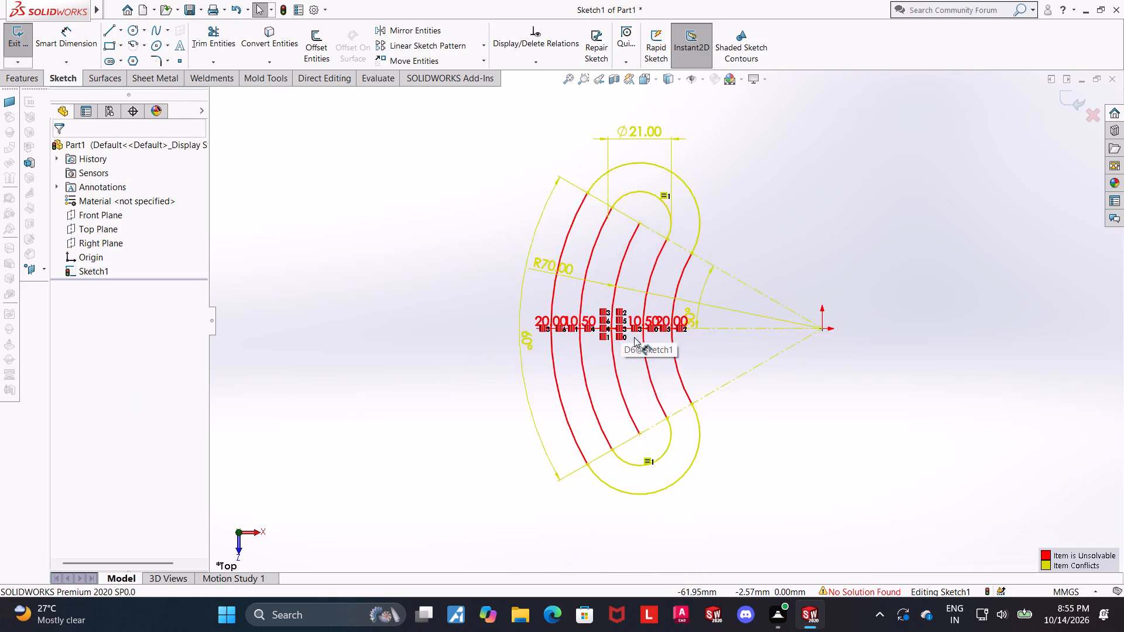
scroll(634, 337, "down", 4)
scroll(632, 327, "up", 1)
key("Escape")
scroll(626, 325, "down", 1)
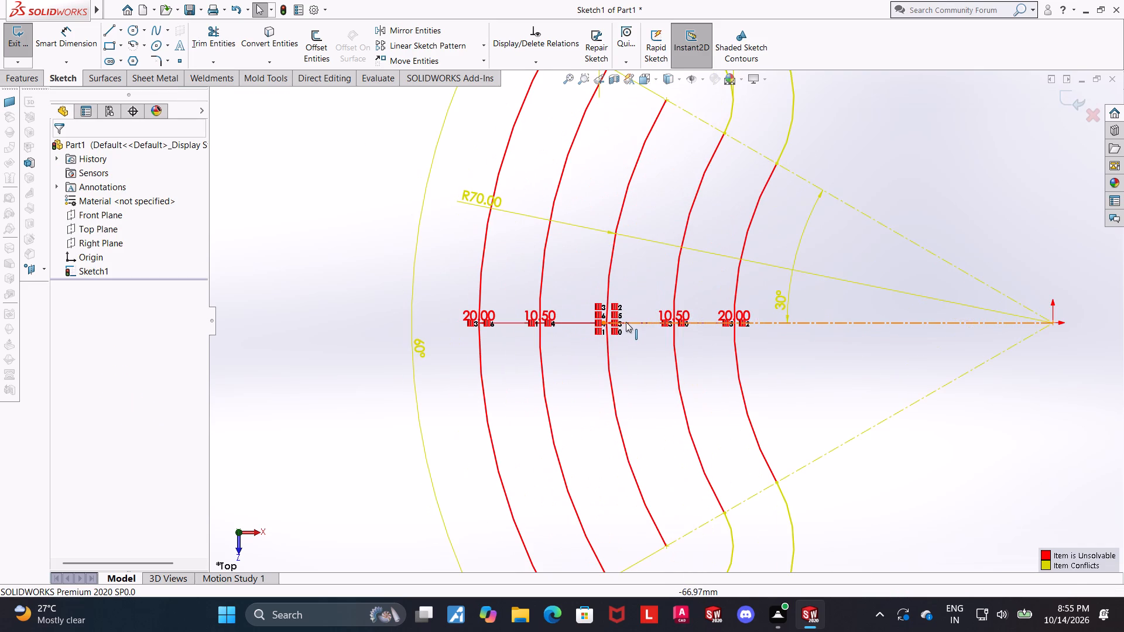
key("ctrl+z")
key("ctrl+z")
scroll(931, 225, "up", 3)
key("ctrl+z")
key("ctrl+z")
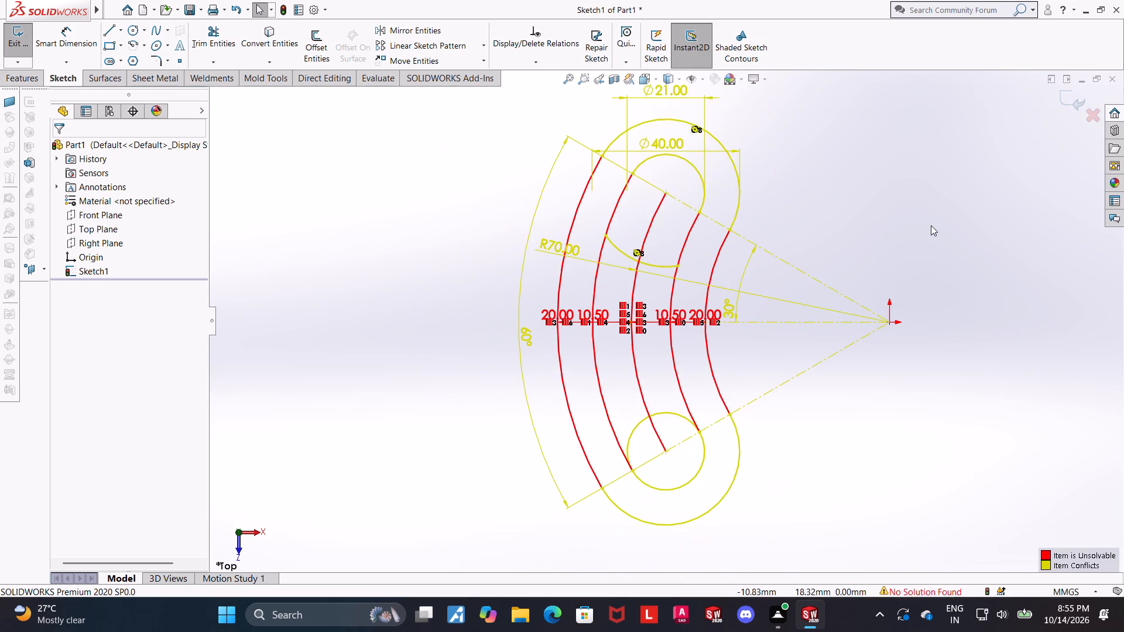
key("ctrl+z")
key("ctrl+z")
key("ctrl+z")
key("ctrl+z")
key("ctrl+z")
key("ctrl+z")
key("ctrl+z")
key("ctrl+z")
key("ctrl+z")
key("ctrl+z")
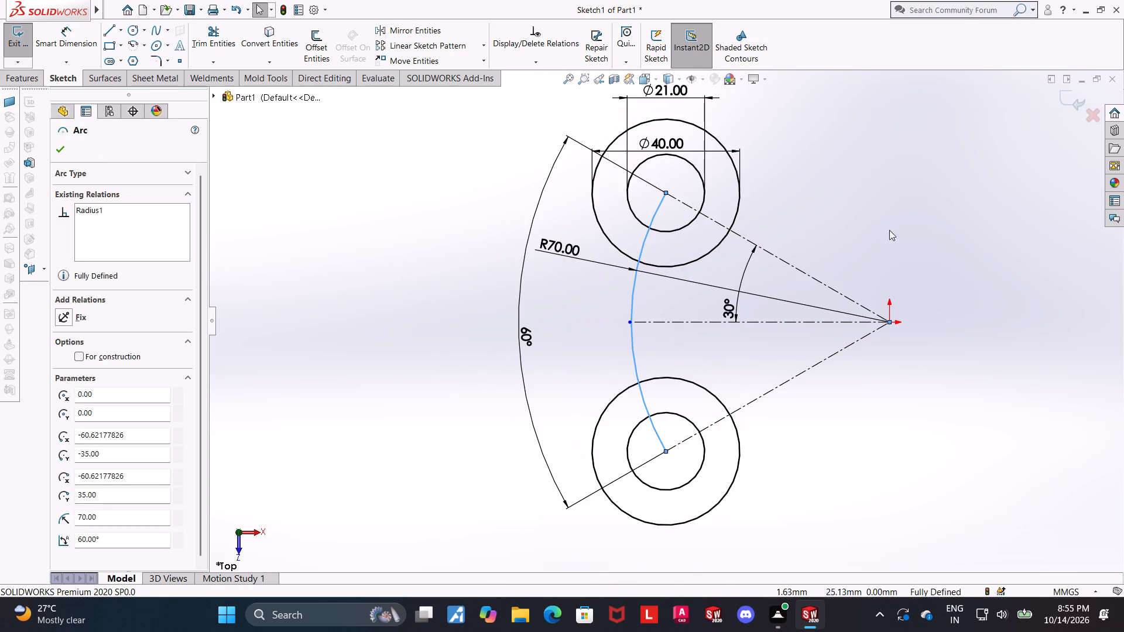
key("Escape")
Convert the 70 mm radius arc back to construction geometry.
left_click(633, 304)
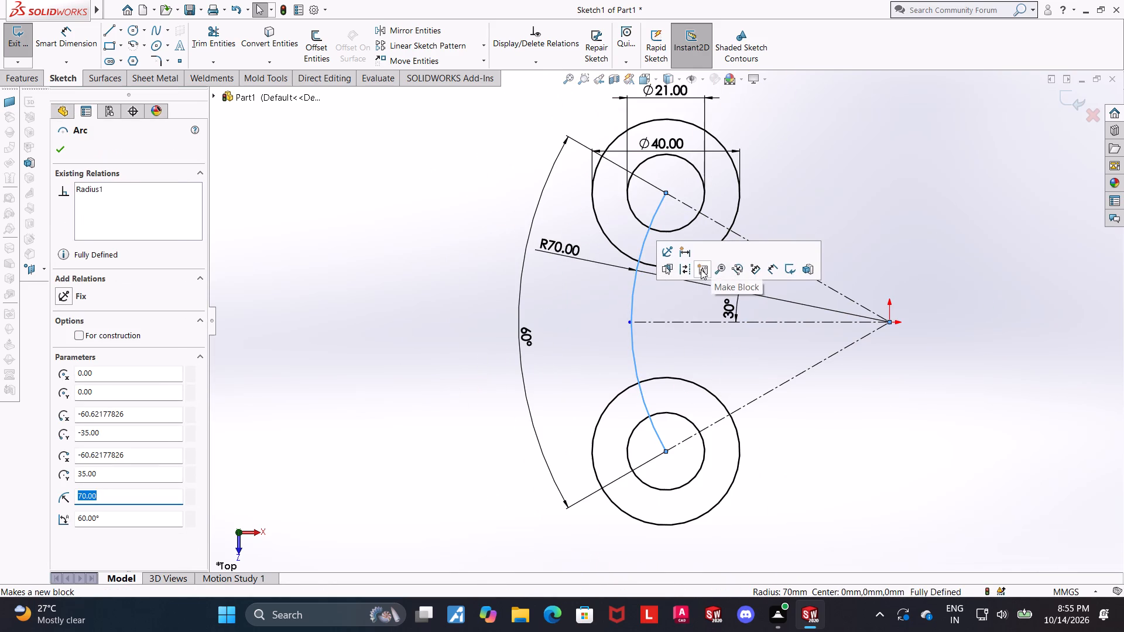
left_click(690, 270)
key("Escape")
key("Escape")
Draw a centerpoint arc of about 80.5 mm radius about the origin, joining the outer sides of the two 21 mm circles at the angled centerlines.
left_click(138, 44)
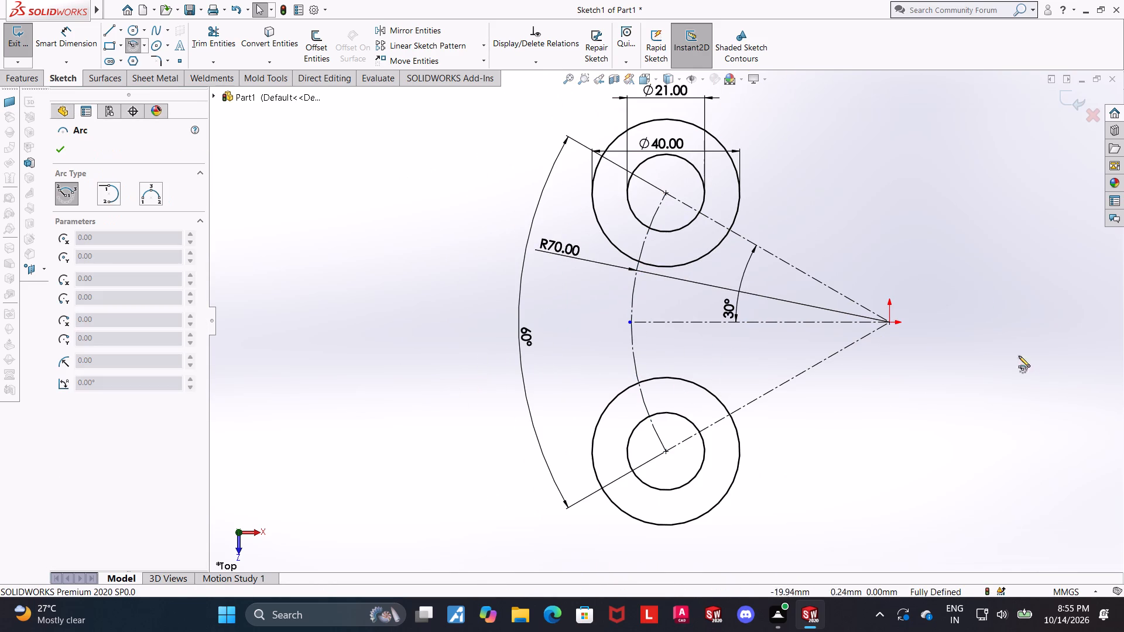
left_click(890, 322)
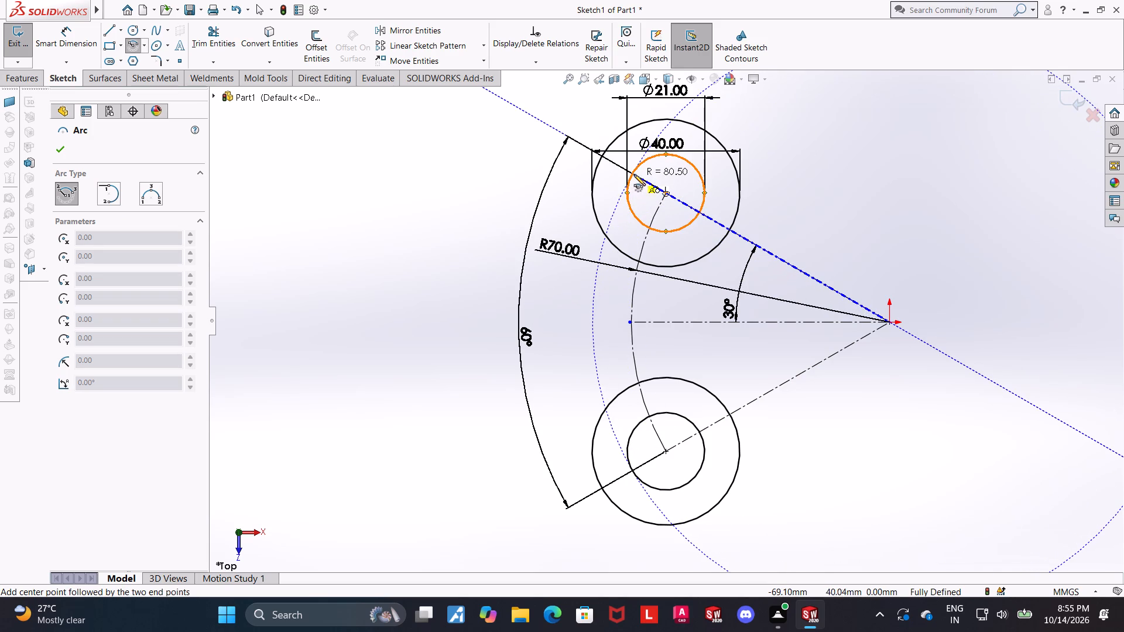
left_click(634, 174)
left_click(634, 470)
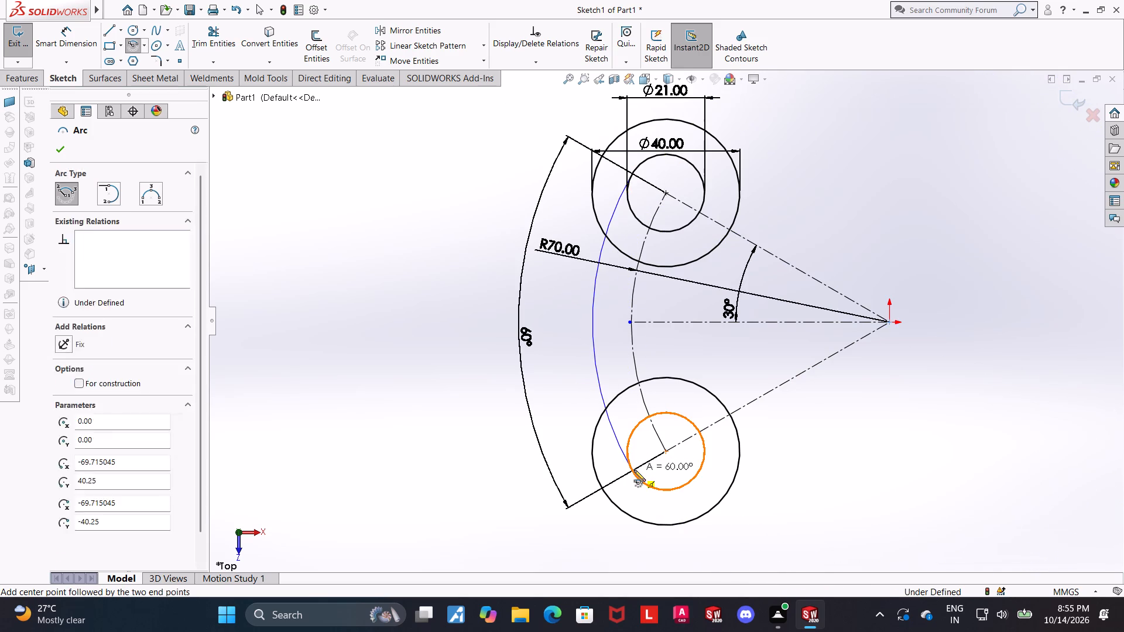
key("Escape")
key("Escape")
key("Escape")
Draw a centerpoint arc about the origin joining the origin-facing sides of the two 21 mm circles at the angled centerlines.
left_click(132, 46)
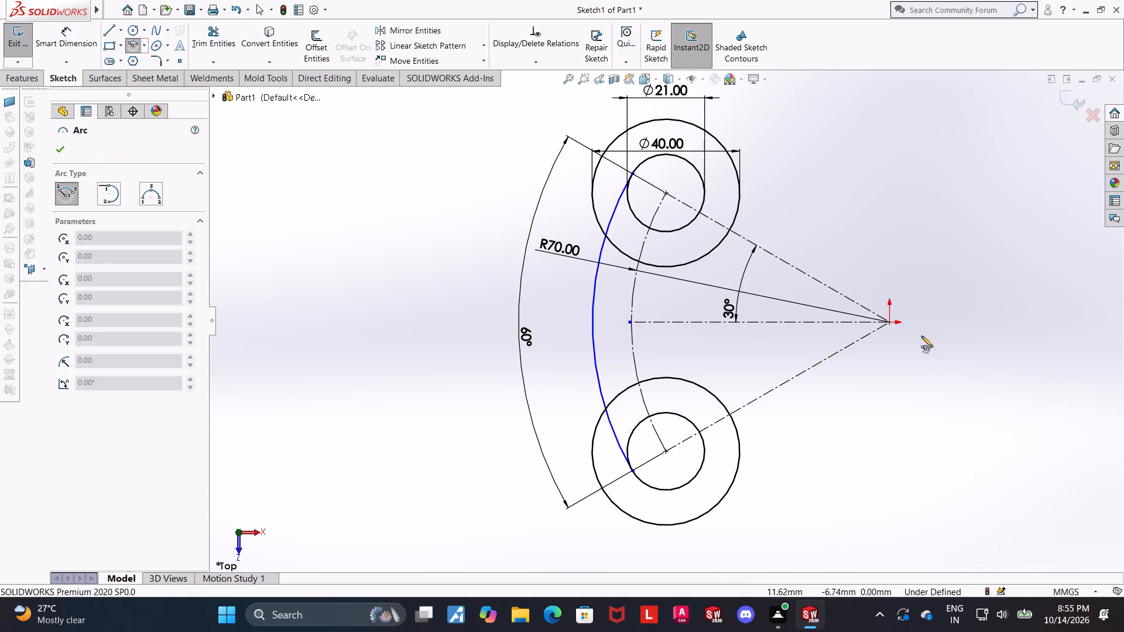
left_click(888, 321)
left_click(700, 212)
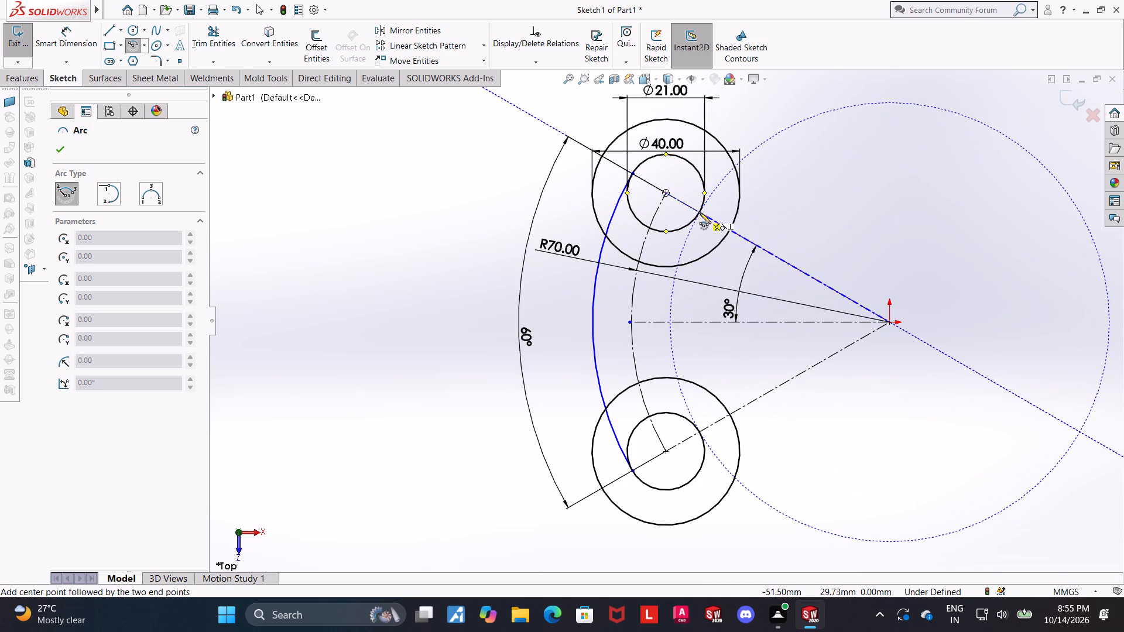
left_click(700, 431)
key("Escape")
key("Escape")
key("Escape")
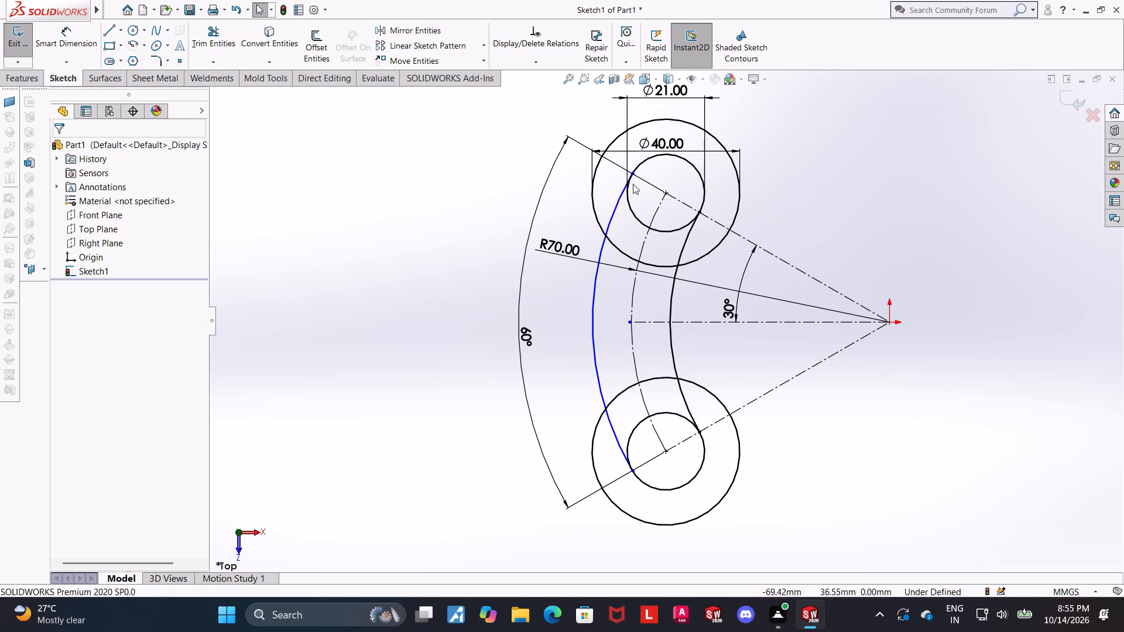
Make the outer arc of the inner slot tangent to both the upper and lower 21 mm circles.
left_click(637, 166)
left_click(620, 194, "ctrl")
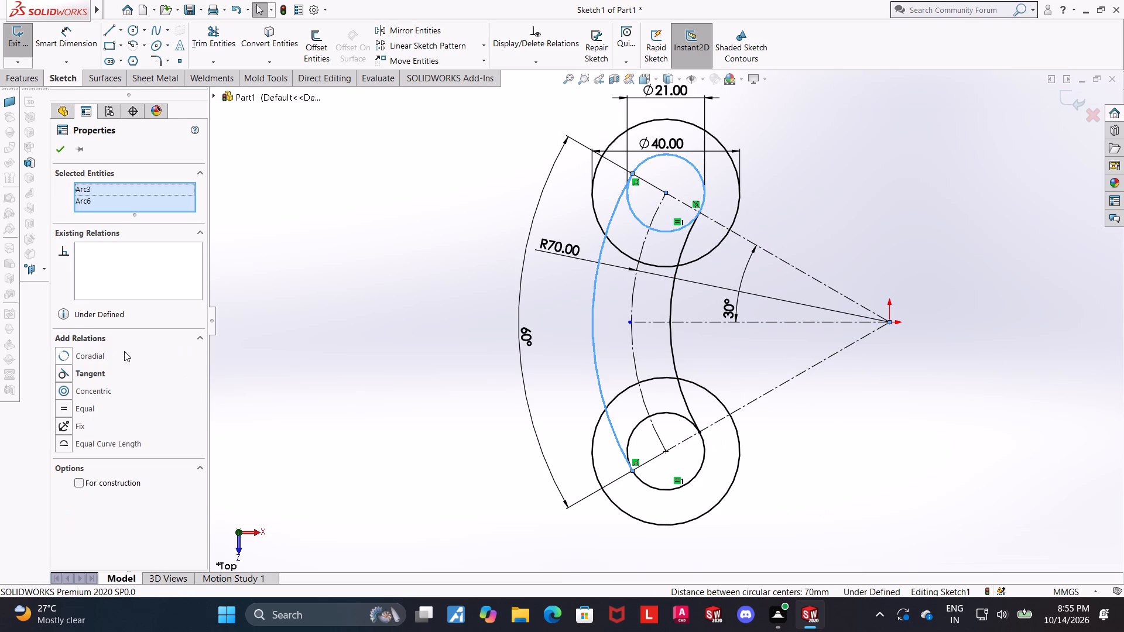
left_click(63, 376)
left_click(394, 370)
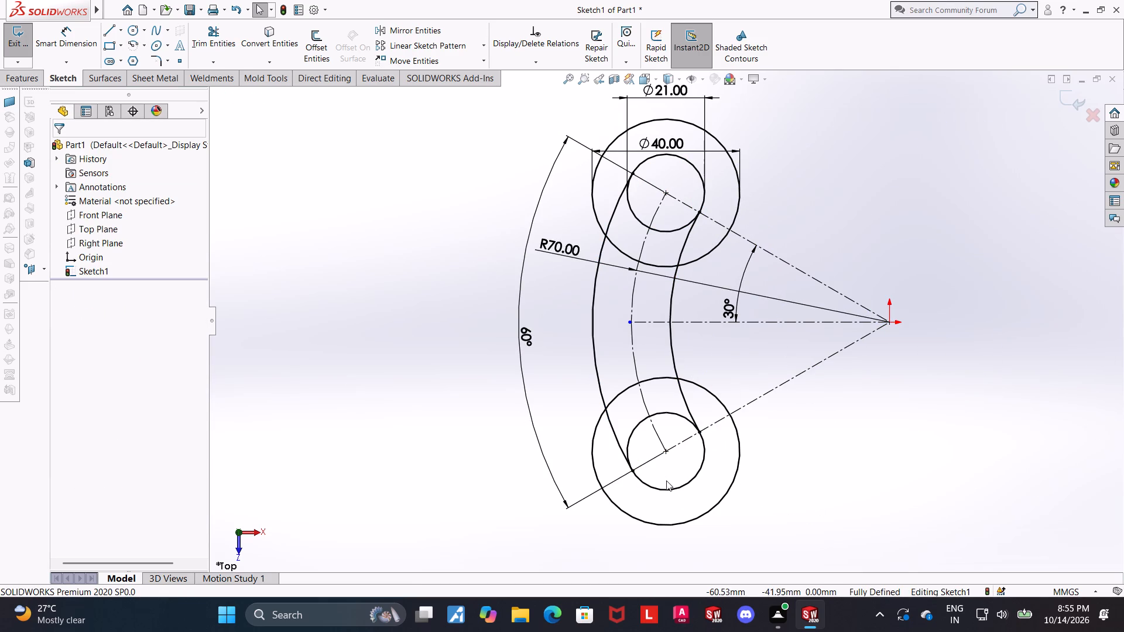
left_click(667, 491)
left_click(618, 448, "ctrl")
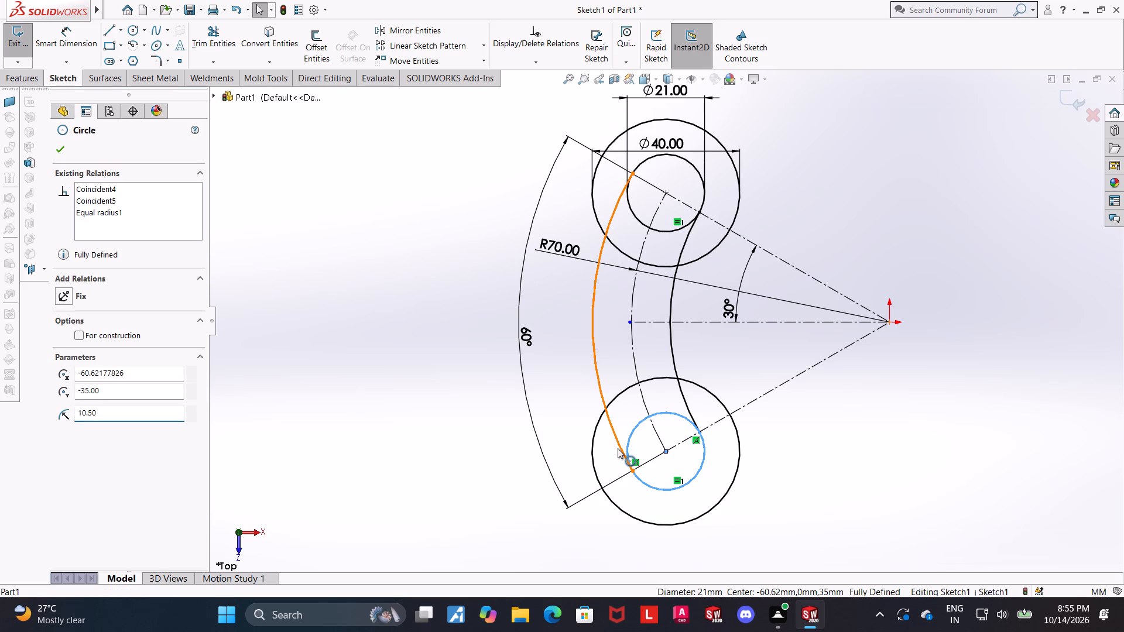
left_click(61, 374)
key("Escape")
left_click(856, 416)
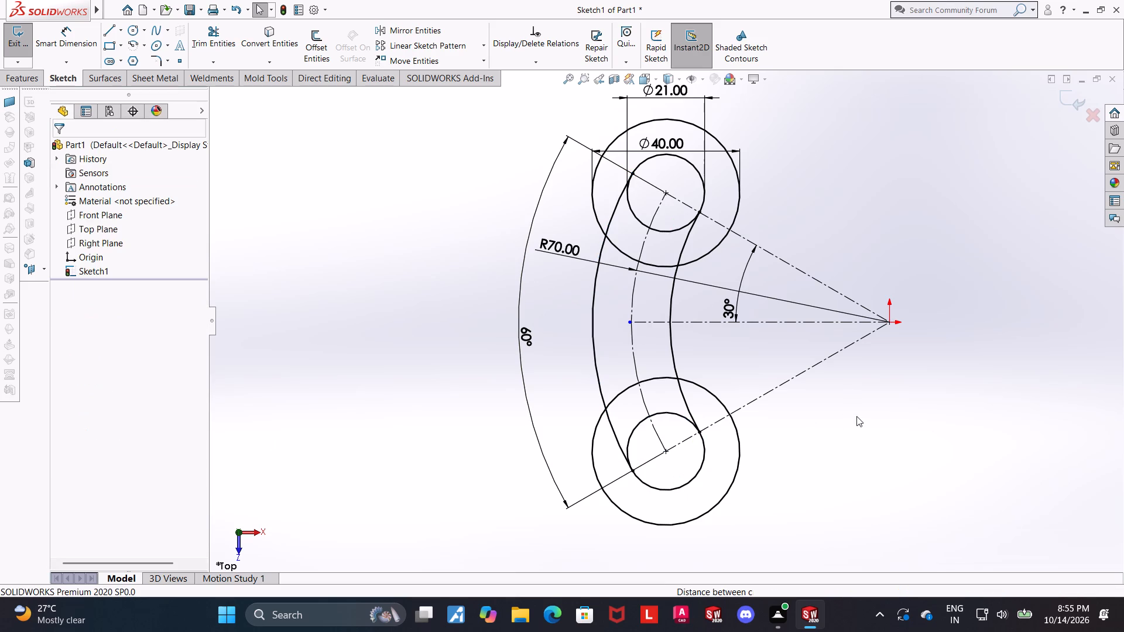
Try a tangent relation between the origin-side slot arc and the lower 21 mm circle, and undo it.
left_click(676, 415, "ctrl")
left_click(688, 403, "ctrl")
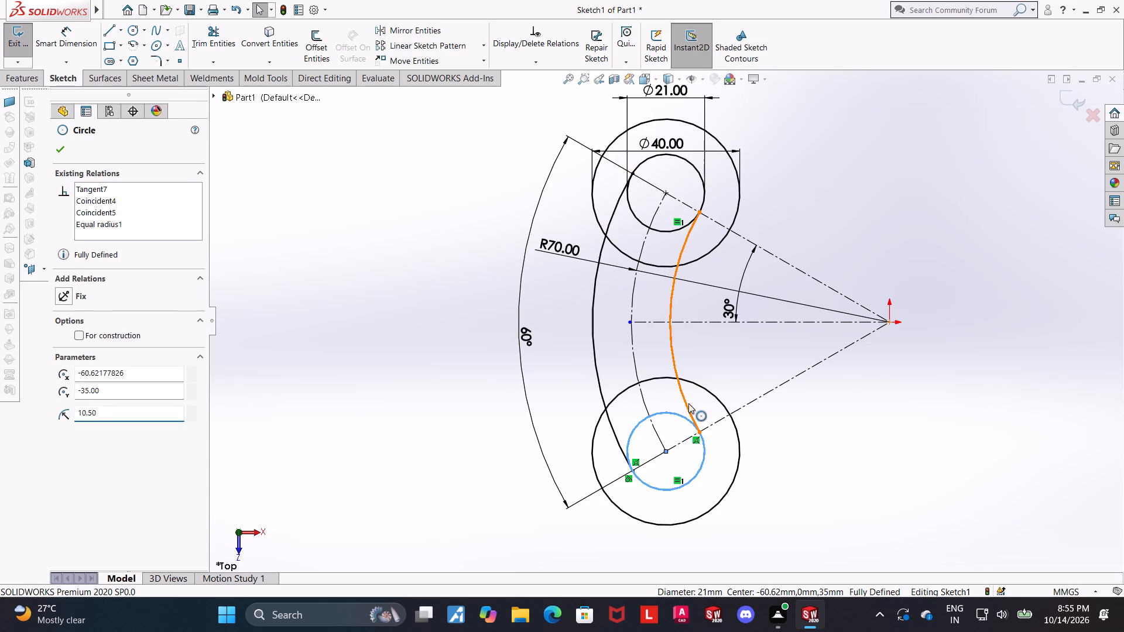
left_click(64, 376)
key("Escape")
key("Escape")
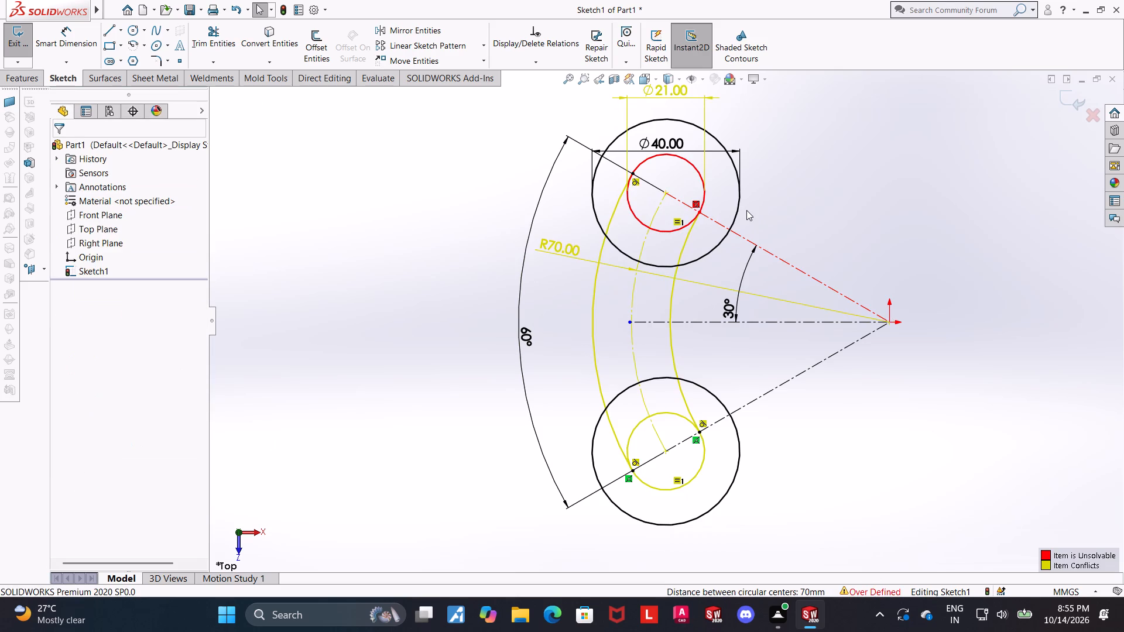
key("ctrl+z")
Make the origin-side slot arc tangent to the upper and lower 21 mm circles.
left_click(686, 224)
left_click(688, 233, "ctrl")
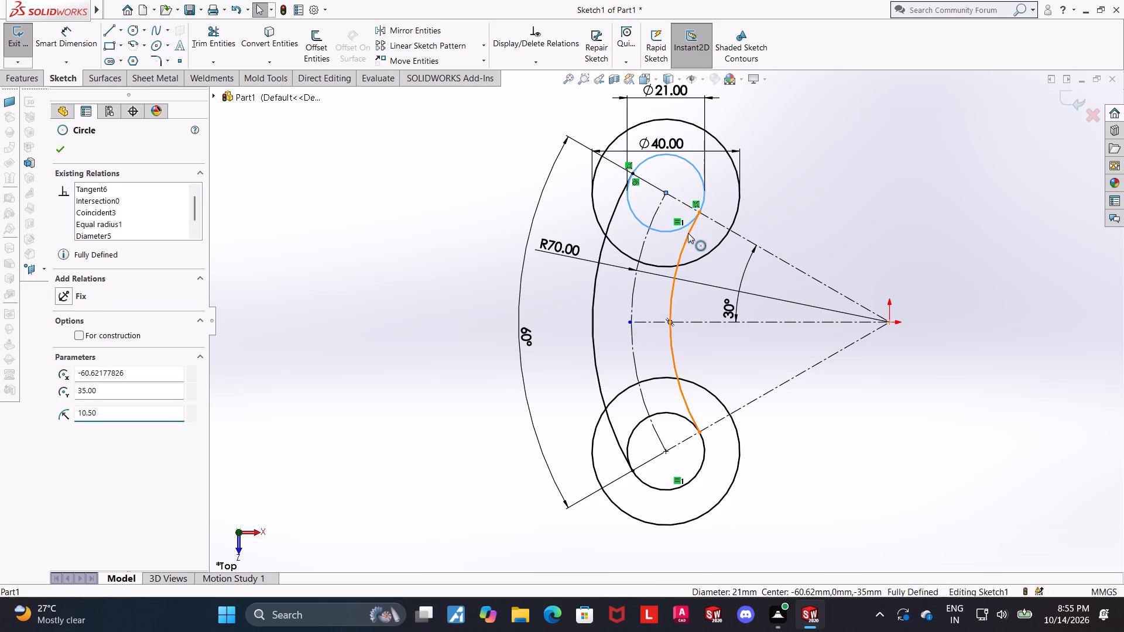
left_click(60, 372)
left_click(947, 438)
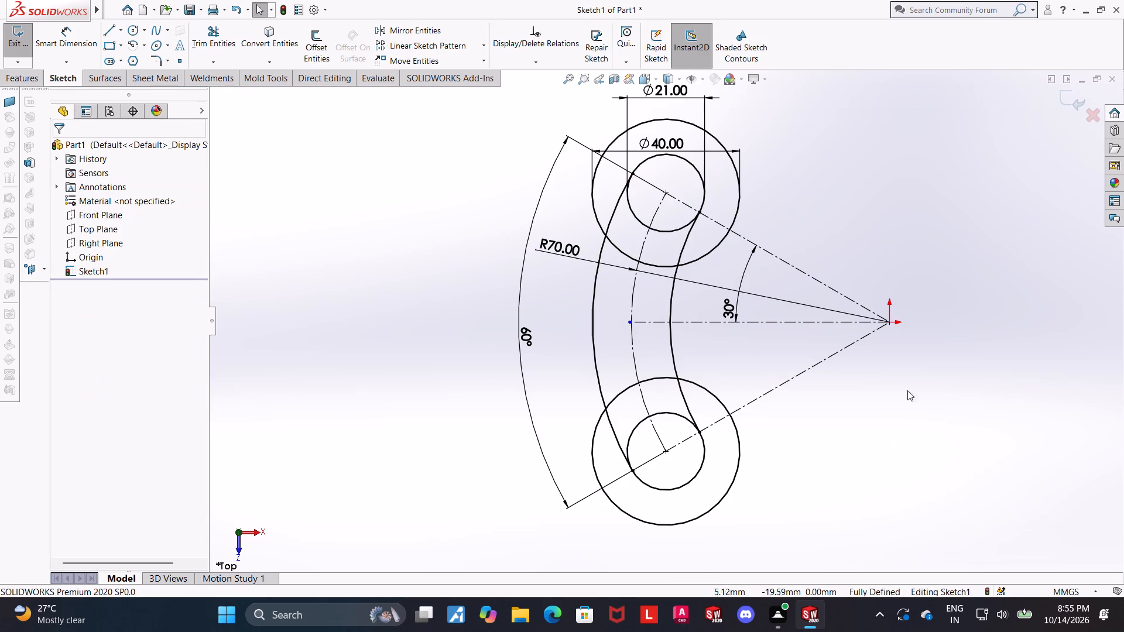
key("Escape")
left_click(673, 411)
left_click(687, 408, "ctrl")
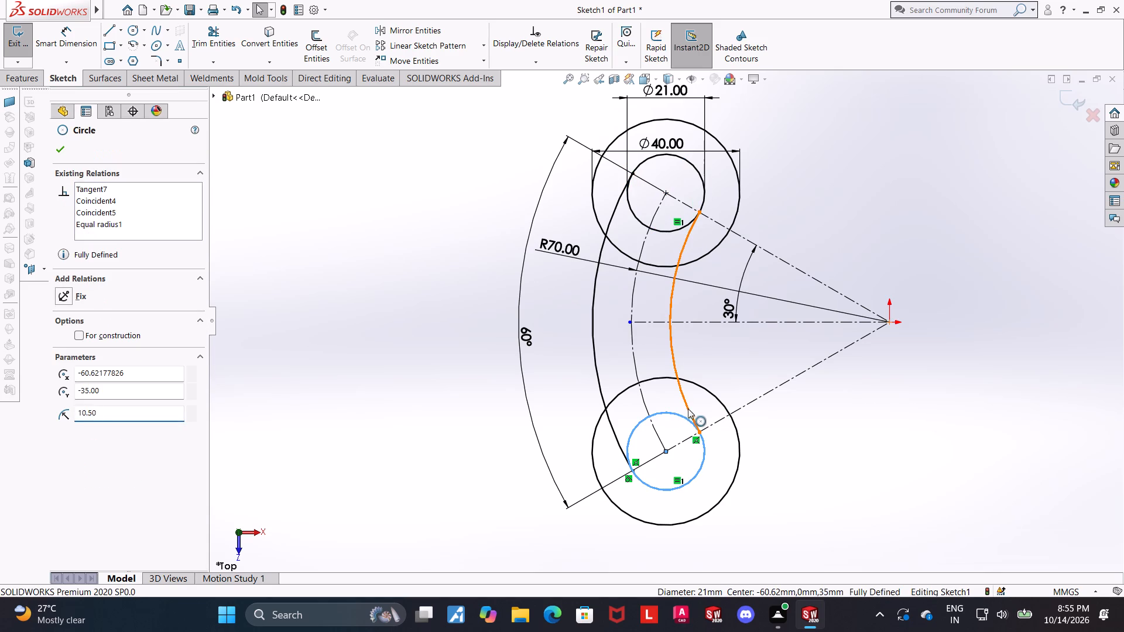
left_click(58, 373)
left_click(952, 419)
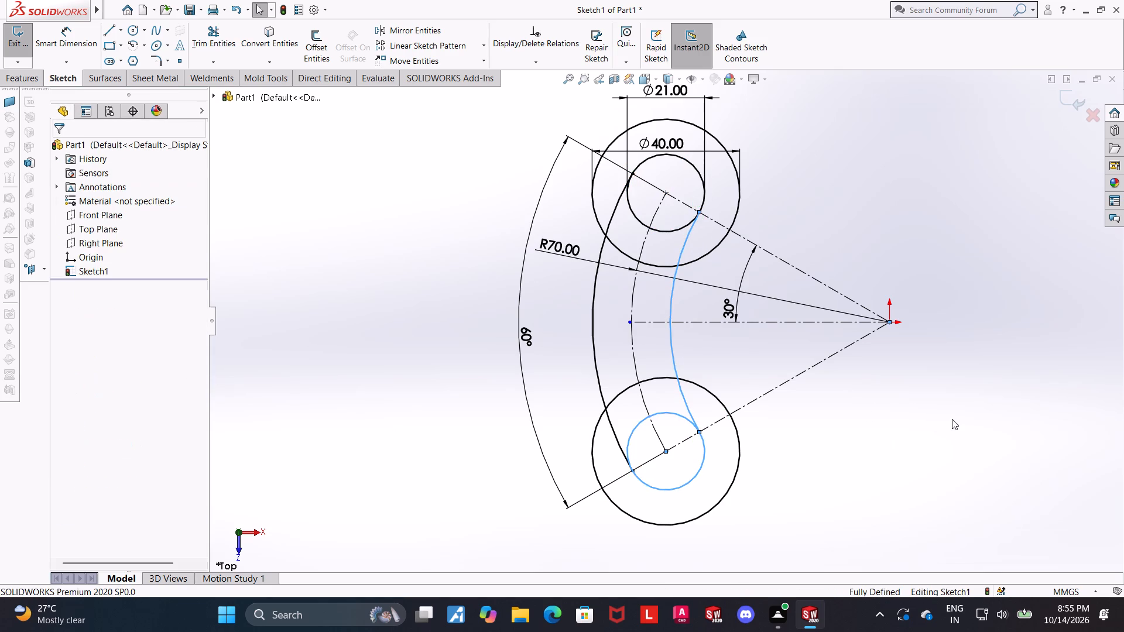
key("Escape")
scroll(769, 310, "up", 2)
scroll(737, 299, "down", 1)
key("Escape")
key("Escape")
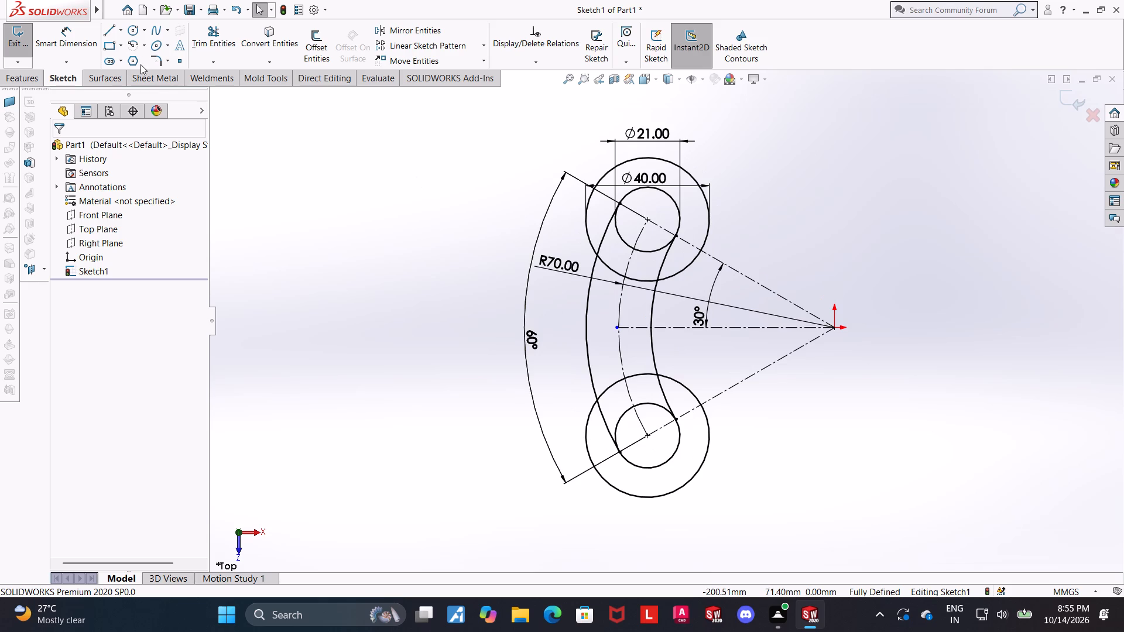
Draw a centerpoint arc of about 50 mm radius about the origin, joining the origin-facing sides of the two 40 mm circles.
left_click(128, 49)
left_click(835, 330)
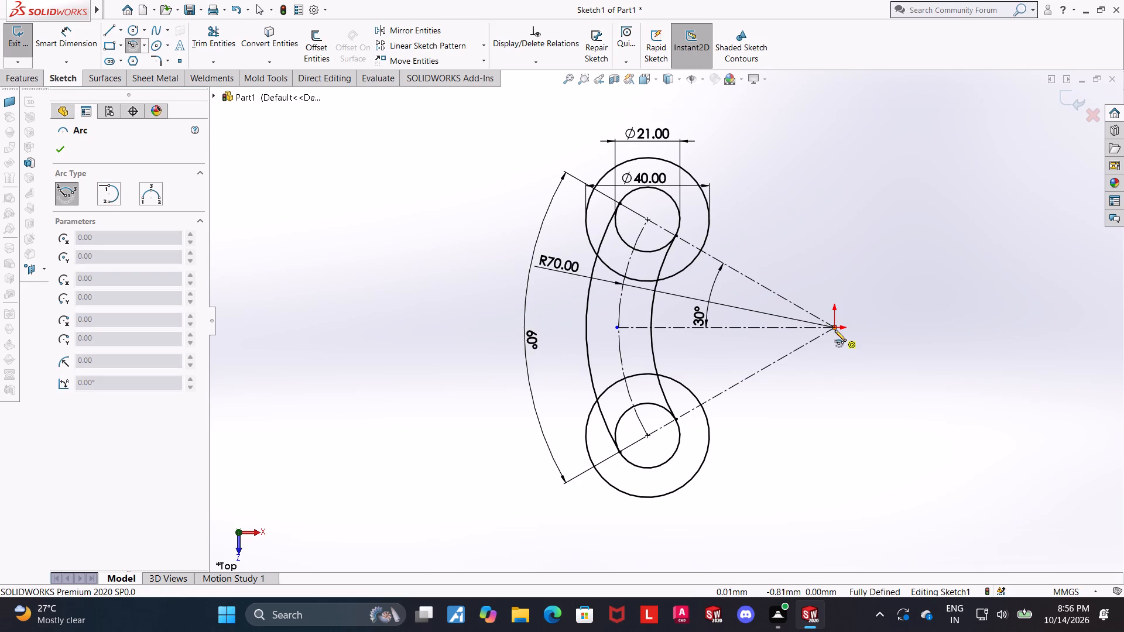
left_click(705, 242)
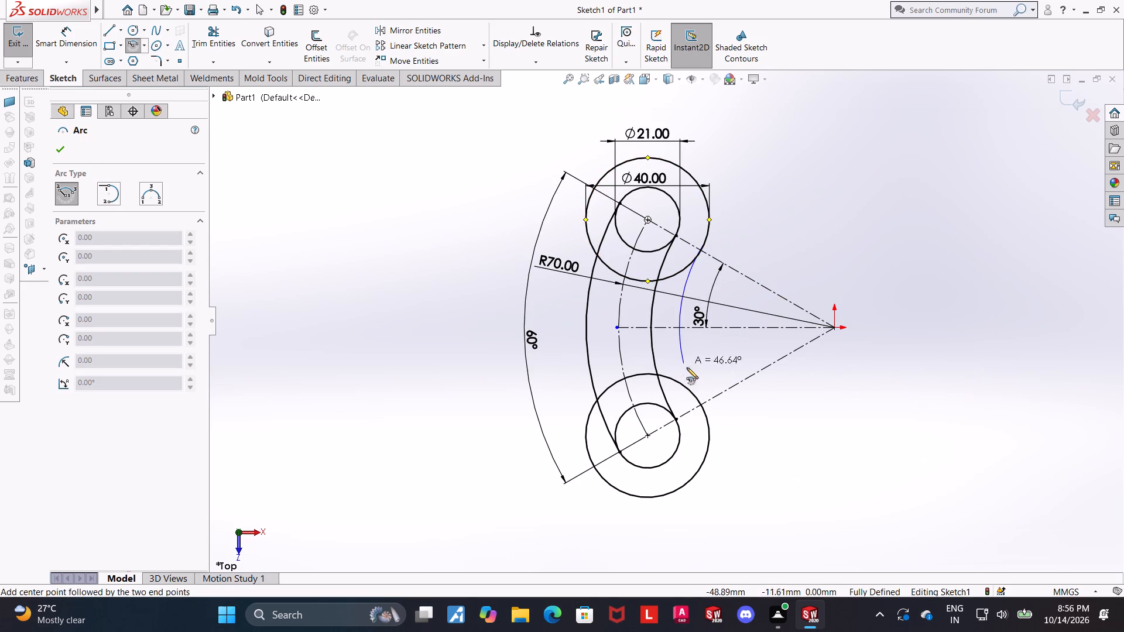
left_click(704, 406)
key("Escape")
key("Escape")
Make the new origin-side arc tangent to the lower 40 mm circle.
left_click(707, 424)
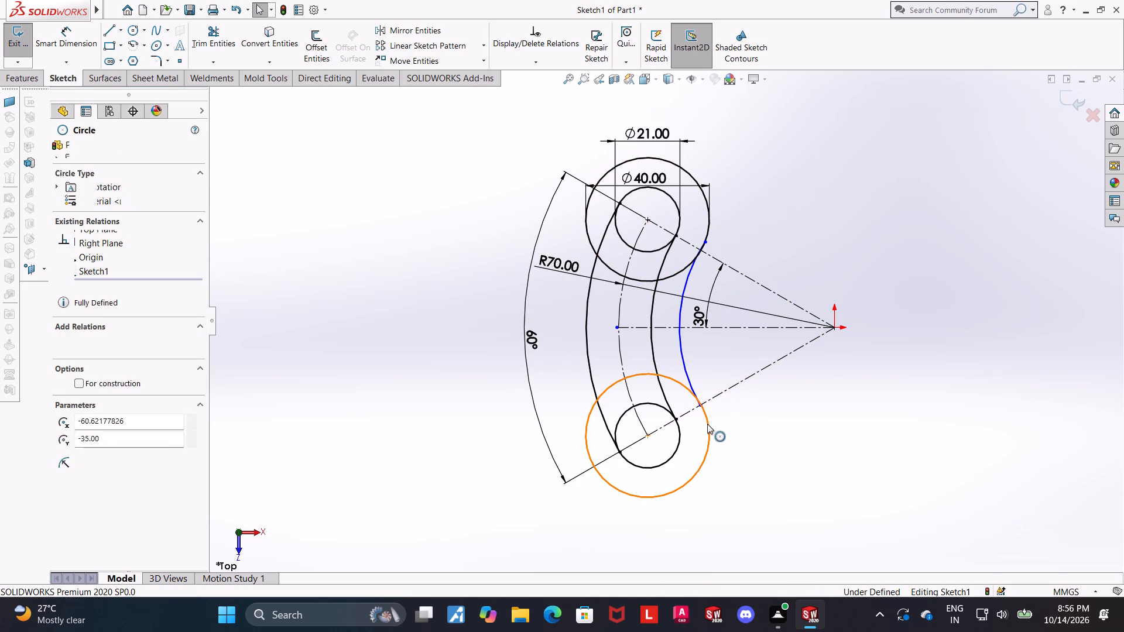
left_click(686, 368, "ctrl")
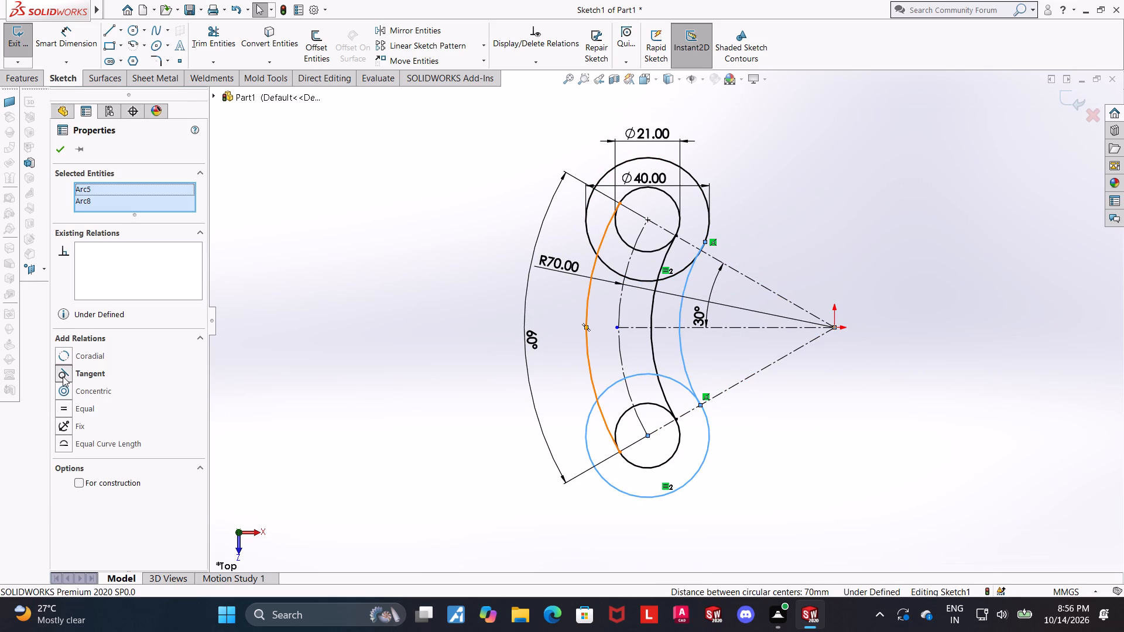
left_click(63, 376)
left_click(705, 410)
left_click(399, 259)
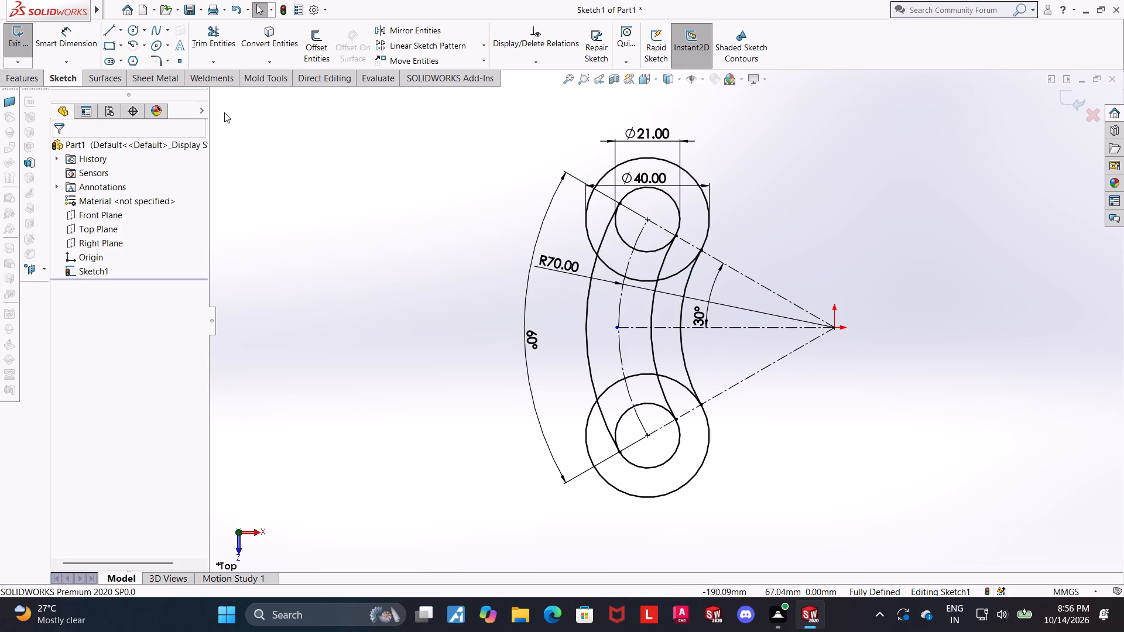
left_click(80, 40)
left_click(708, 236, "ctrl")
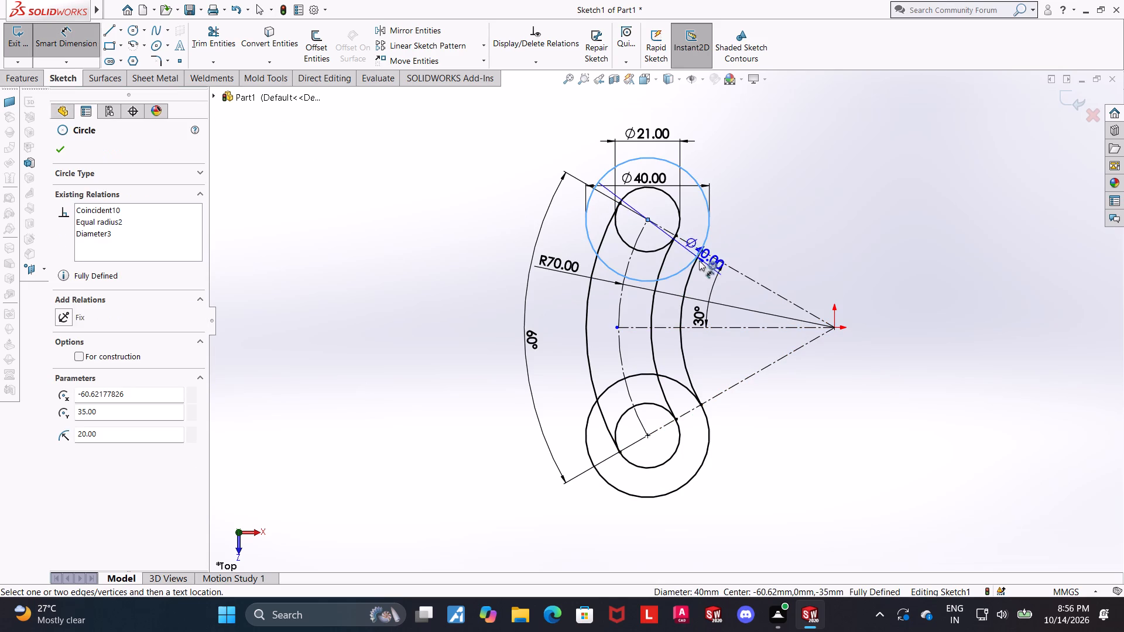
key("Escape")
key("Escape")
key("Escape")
Make the origin-side arc between the 40 mm circles tangent to the upper 40 mm circle.
left_click(696, 265)
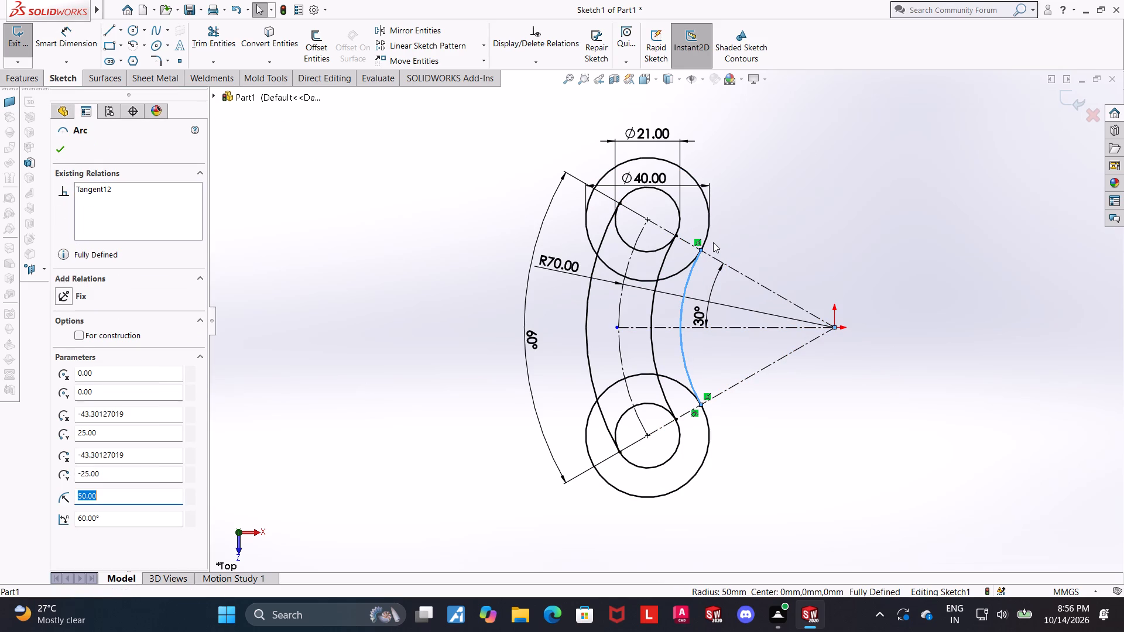
left_click(710, 228, "ctrl")
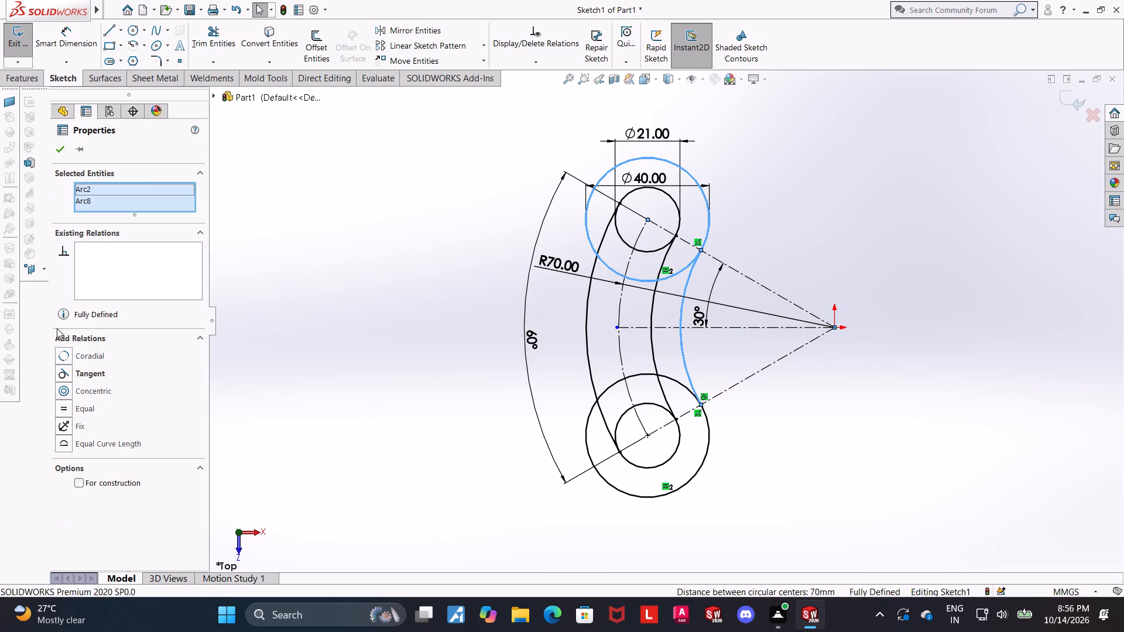
left_click(65, 373)
key("Escape")
key("Escape")
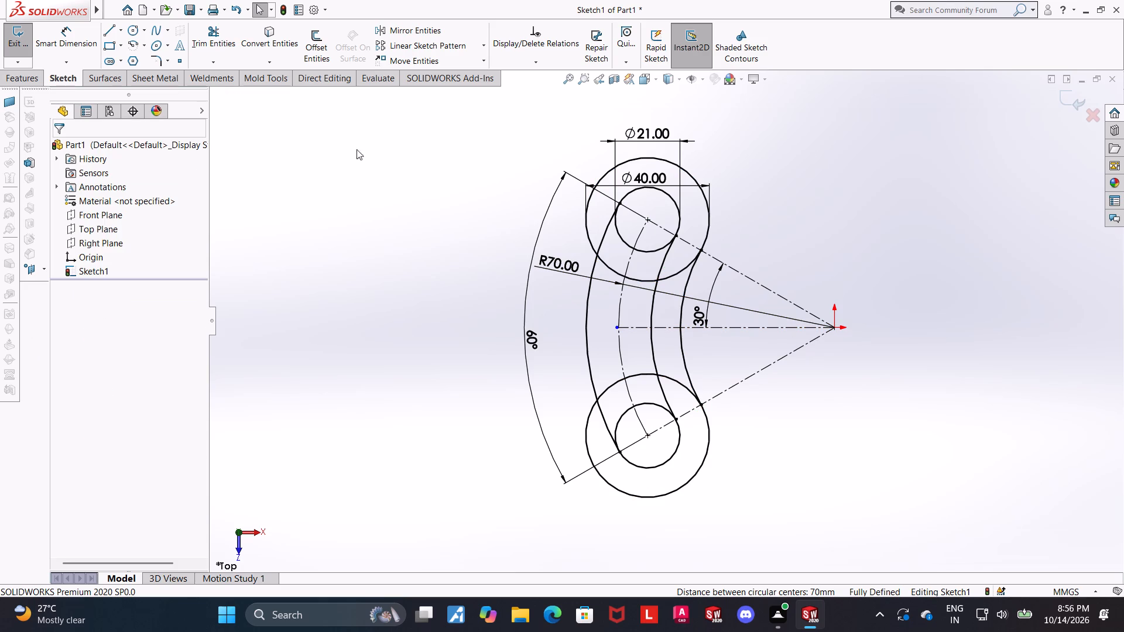
Draw a centerpoint arc of about 90 mm radius about the origin, joining the outer sides of the two 40 mm circles.
left_click(133, 40)
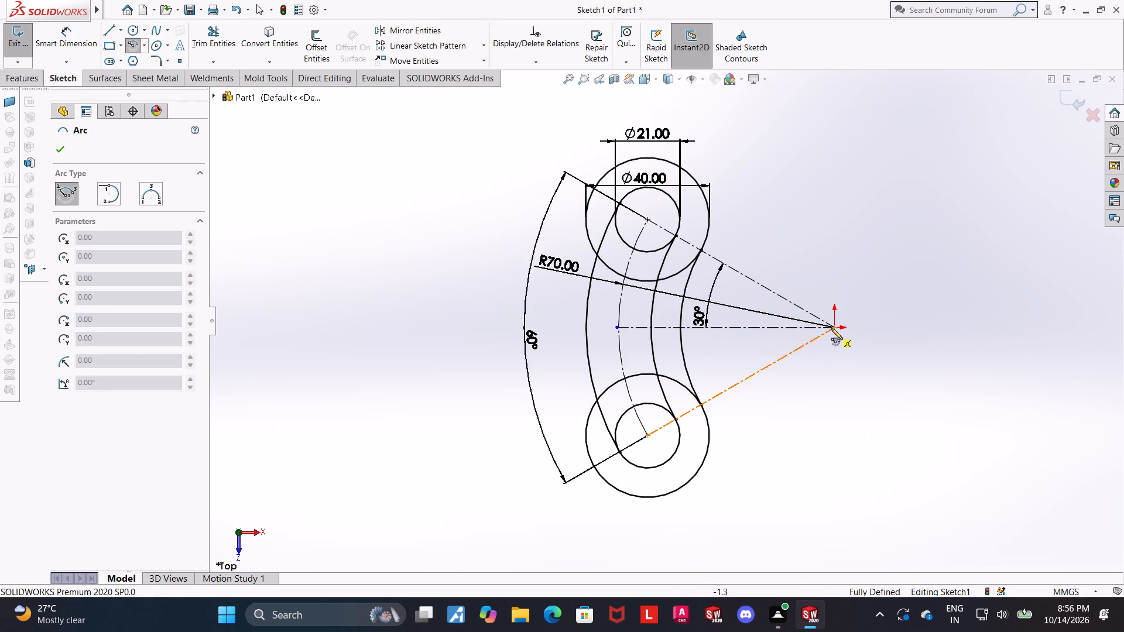
left_click(835, 324)
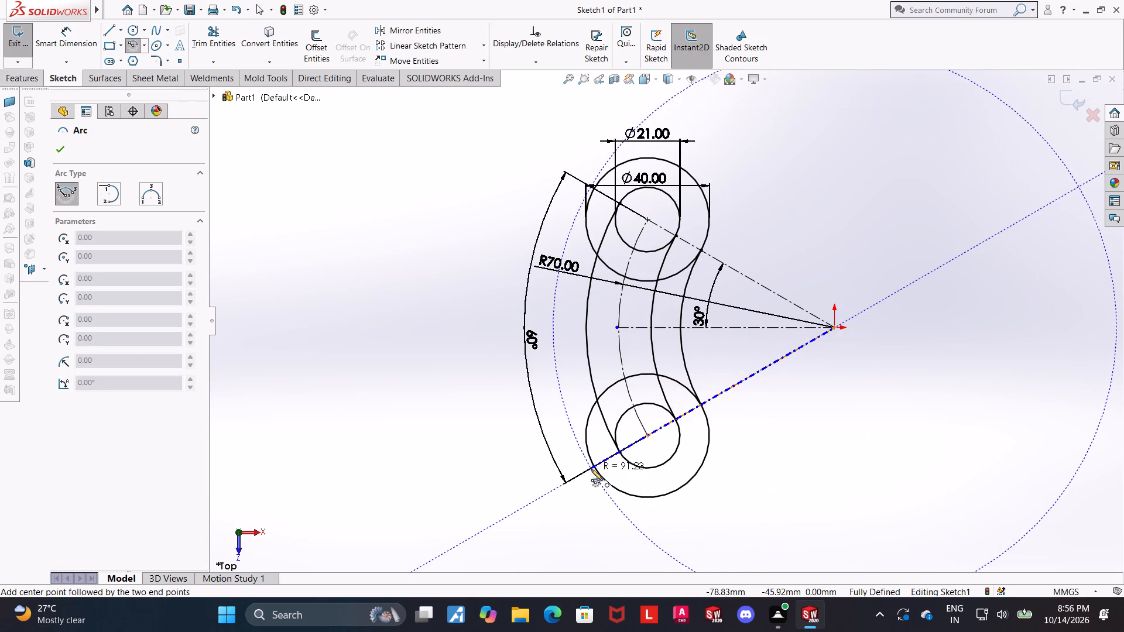
left_click(594, 463)
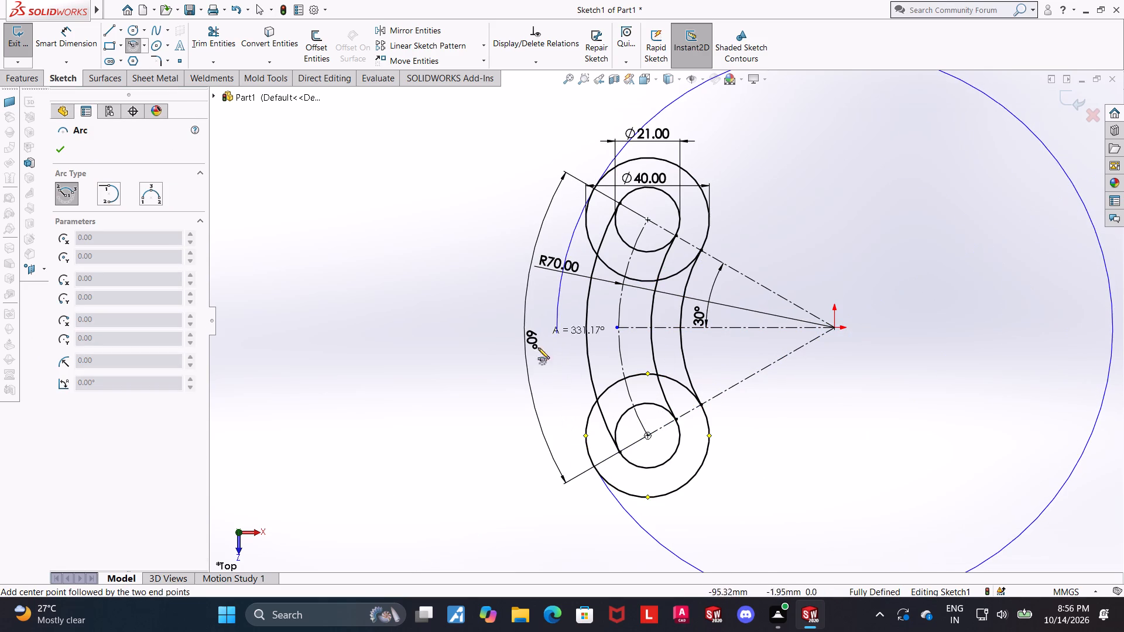
left_click(597, 189)
key("Escape")
key("Escape")
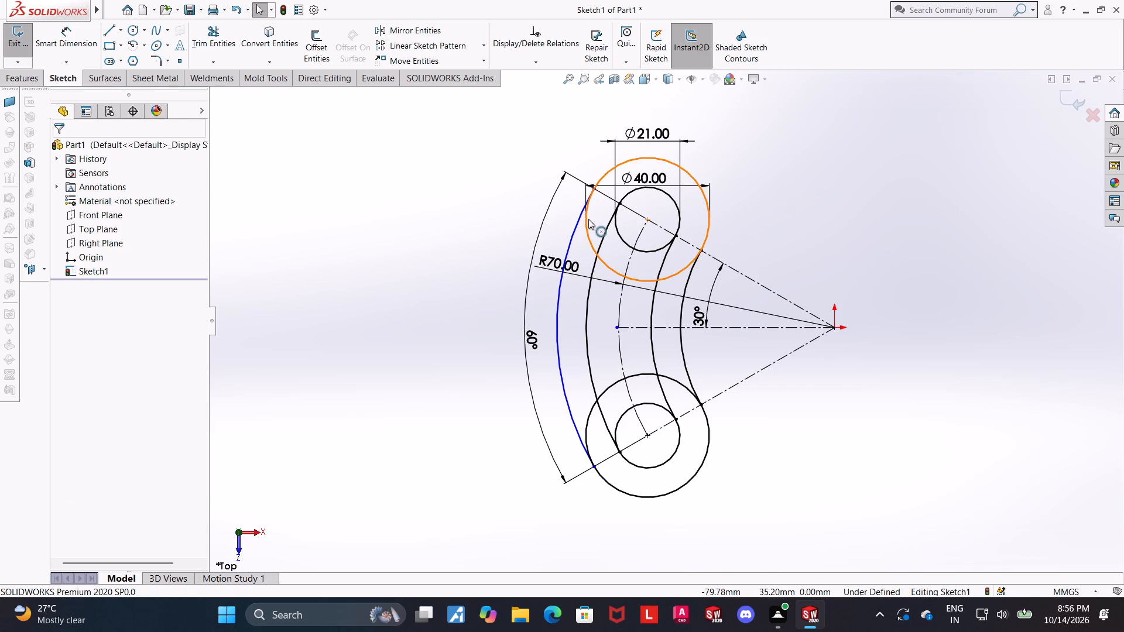
Make the outermost arc tangent to the upper and lower 40 mm circles.
left_click(588, 219)
left_click(577, 219, "ctrl")
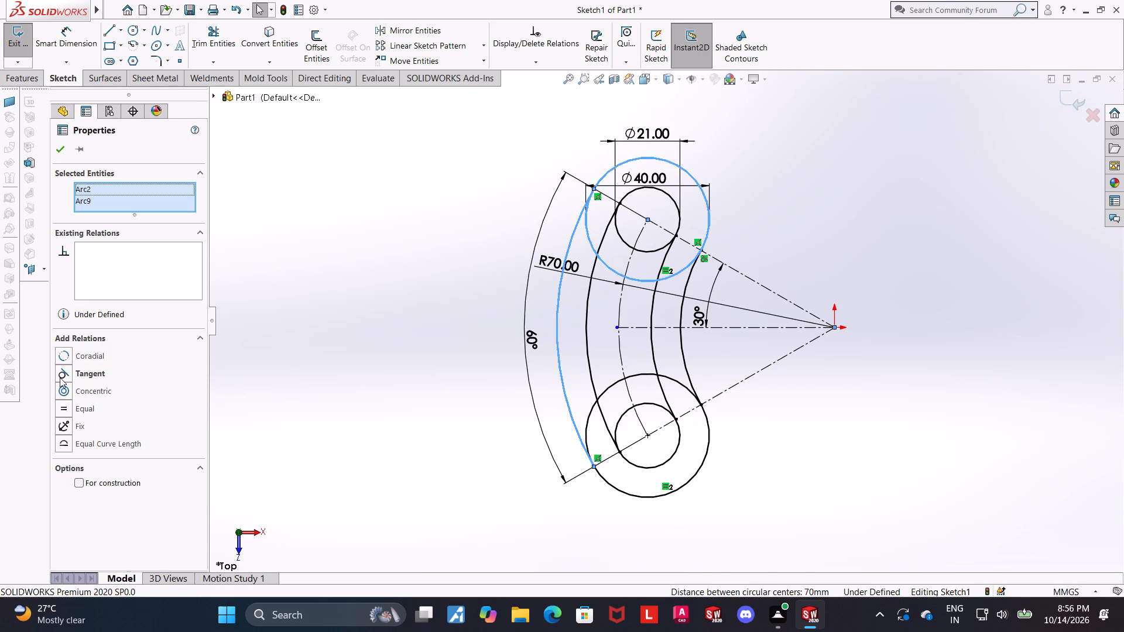
left_click(60, 376)
left_click(347, 387)
left_click(606, 481)
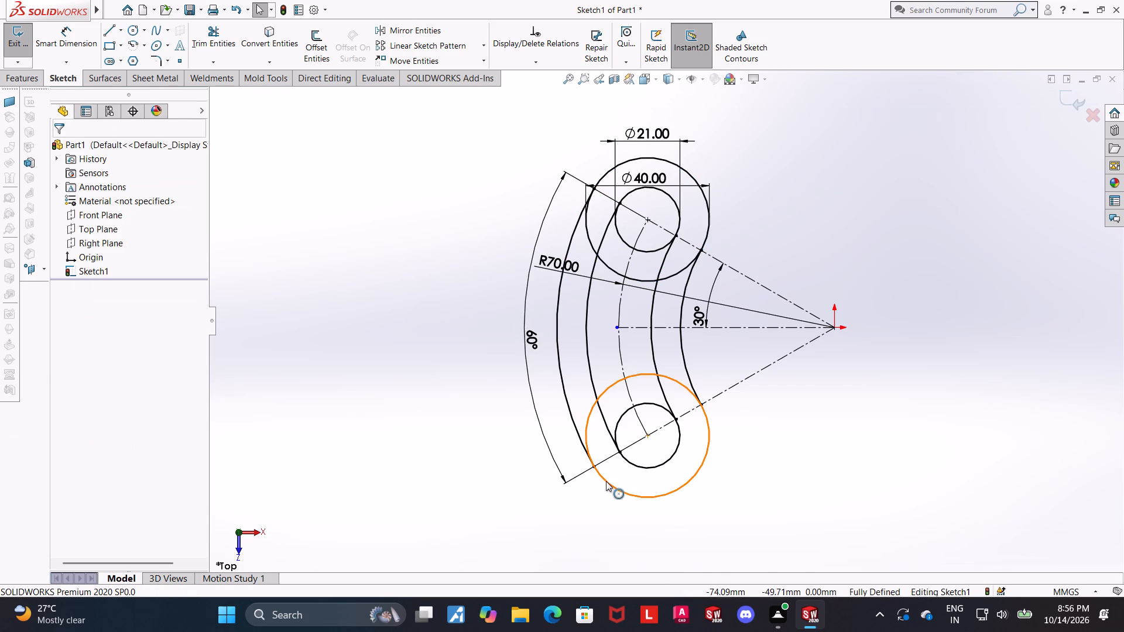
left_click(575, 431, "ctrl")
left_click(64, 372)
key("Escape")
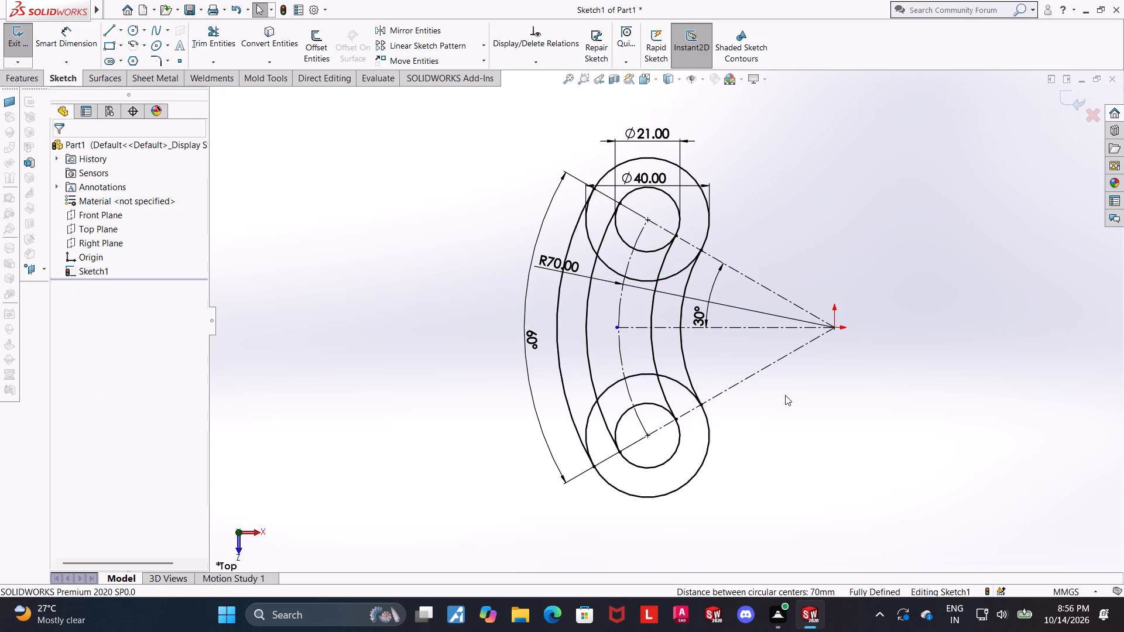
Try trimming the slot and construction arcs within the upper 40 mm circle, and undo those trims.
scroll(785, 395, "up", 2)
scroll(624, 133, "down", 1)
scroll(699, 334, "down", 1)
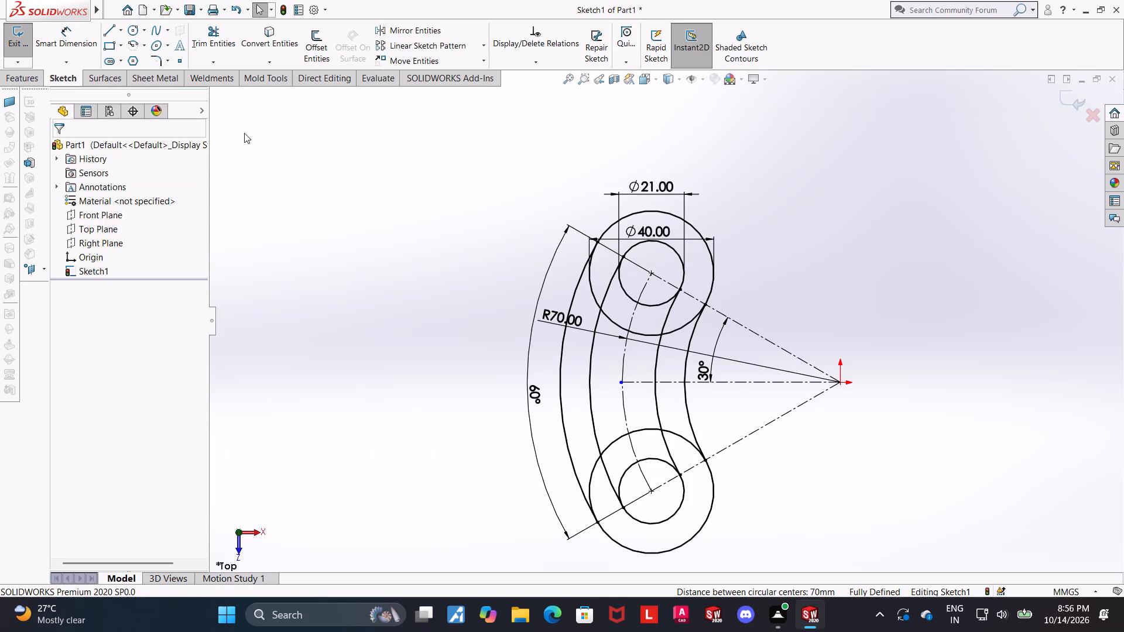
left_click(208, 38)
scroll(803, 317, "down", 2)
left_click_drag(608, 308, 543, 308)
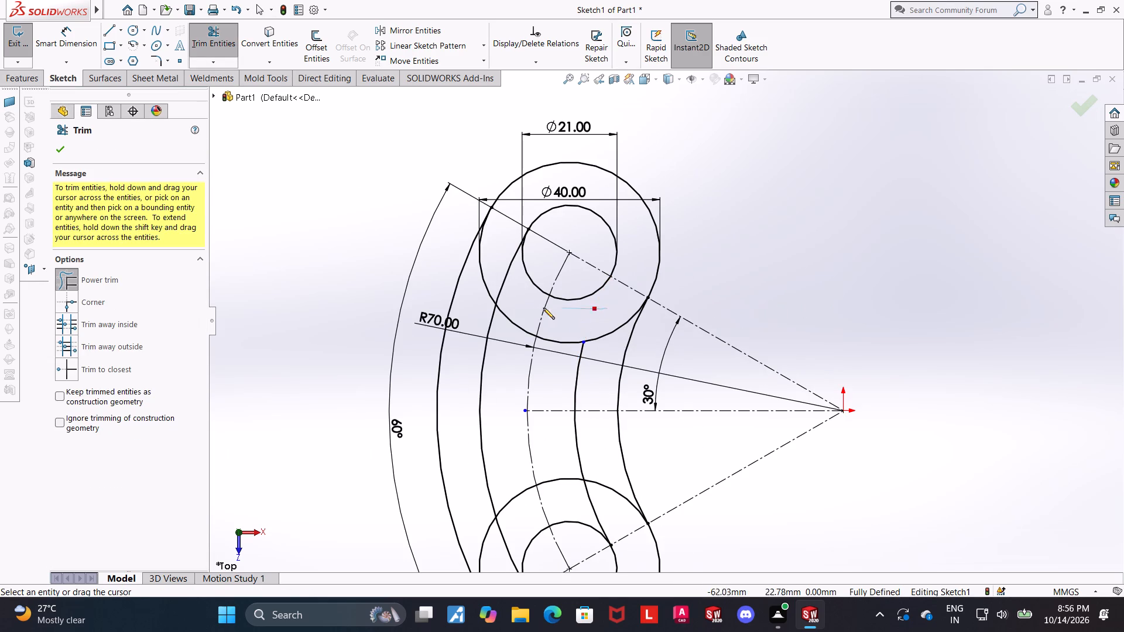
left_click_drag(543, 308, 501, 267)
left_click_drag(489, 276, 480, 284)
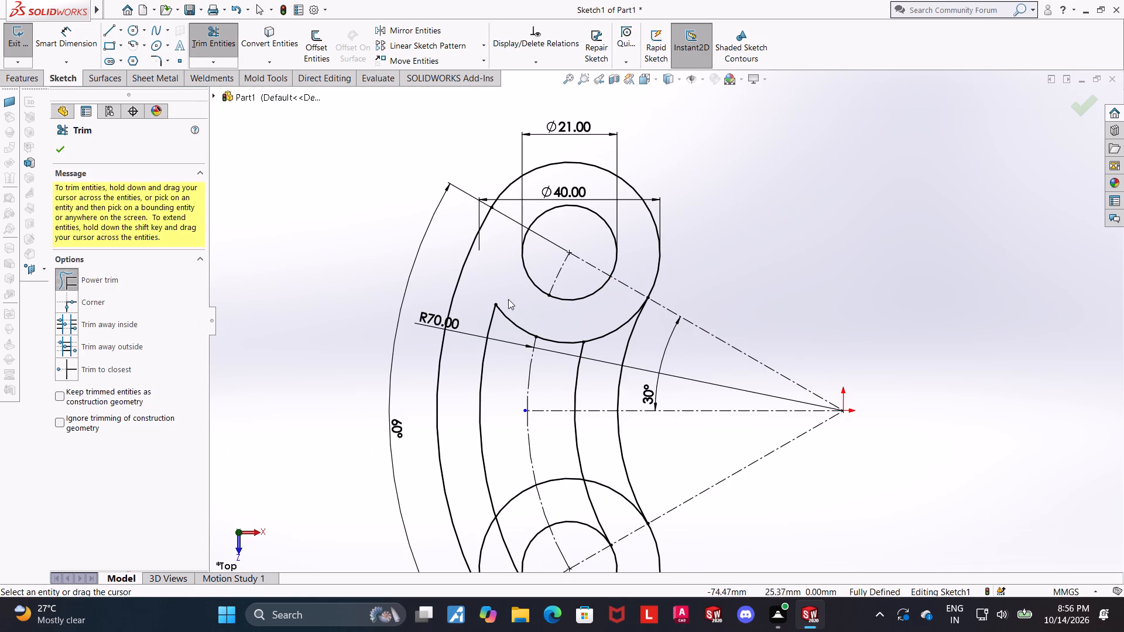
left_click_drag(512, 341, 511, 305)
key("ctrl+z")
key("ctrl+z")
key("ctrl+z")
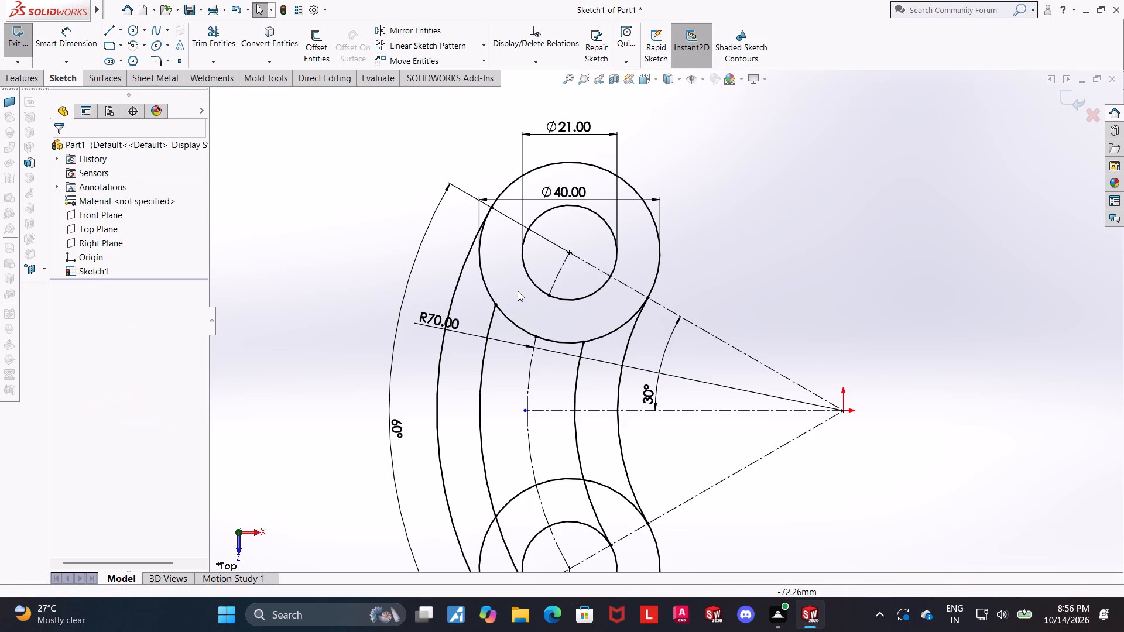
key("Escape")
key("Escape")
Trim the inward-facing portions of the upper 21 mm and 40 mm circles, leaving rounded slot ends.
left_click(207, 38)
left_click_drag(537, 302, 546, 248)
left_click_drag(563, 310, 570, 274)
left_click_drag(505, 331, 526, 278)
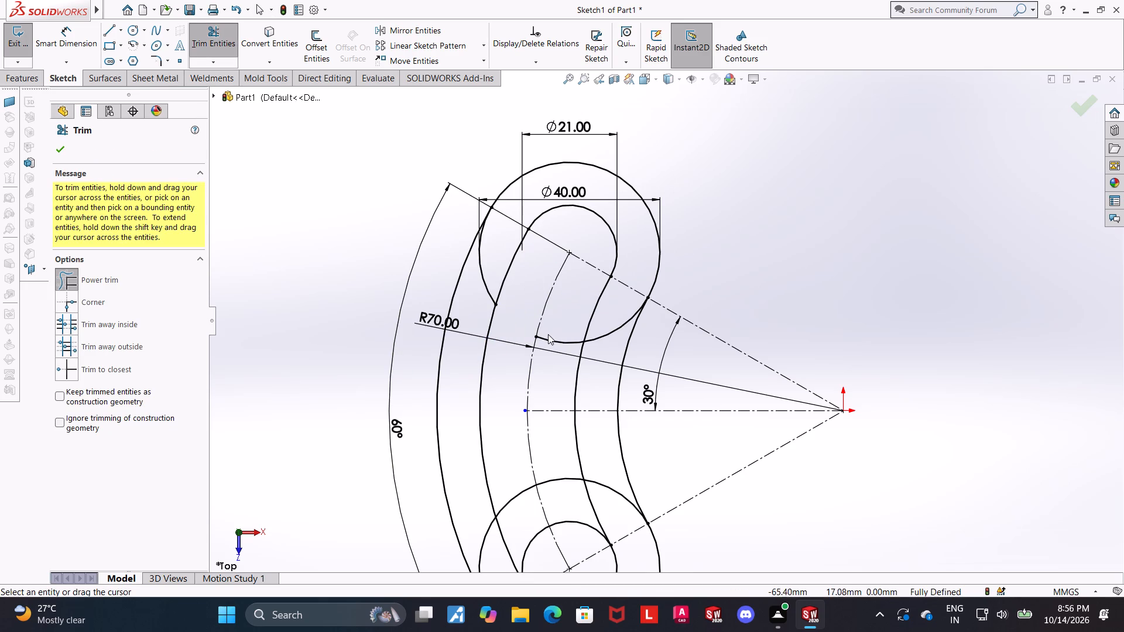
left_click_drag(551, 347, 553, 334)
left_click_drag(468, 312, 503, 257)
left_click_drag(608, 343, 608, 309)
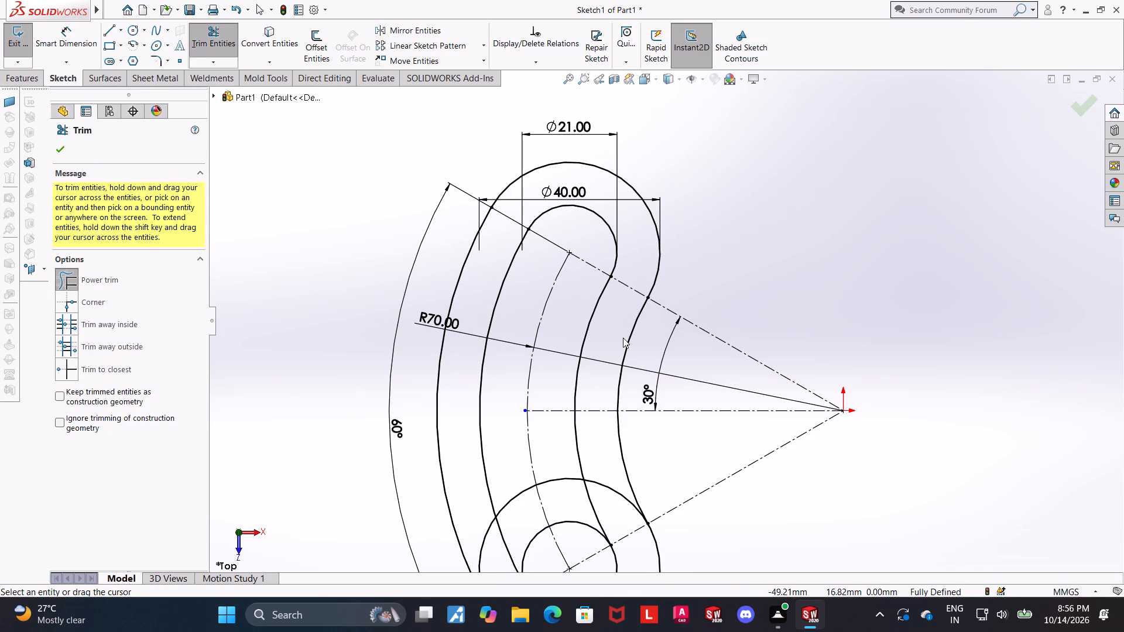
Trim the inward-facing portions of the lower 40 mm and 21 mm circles, leaving two closed curved slot outlines.
scroll(622, 339, "down", 3)
scroll(598, 445, "up", 5)
scroll(598, 517, "down", 4)
left_click_drag(546, 431, 534, 332)
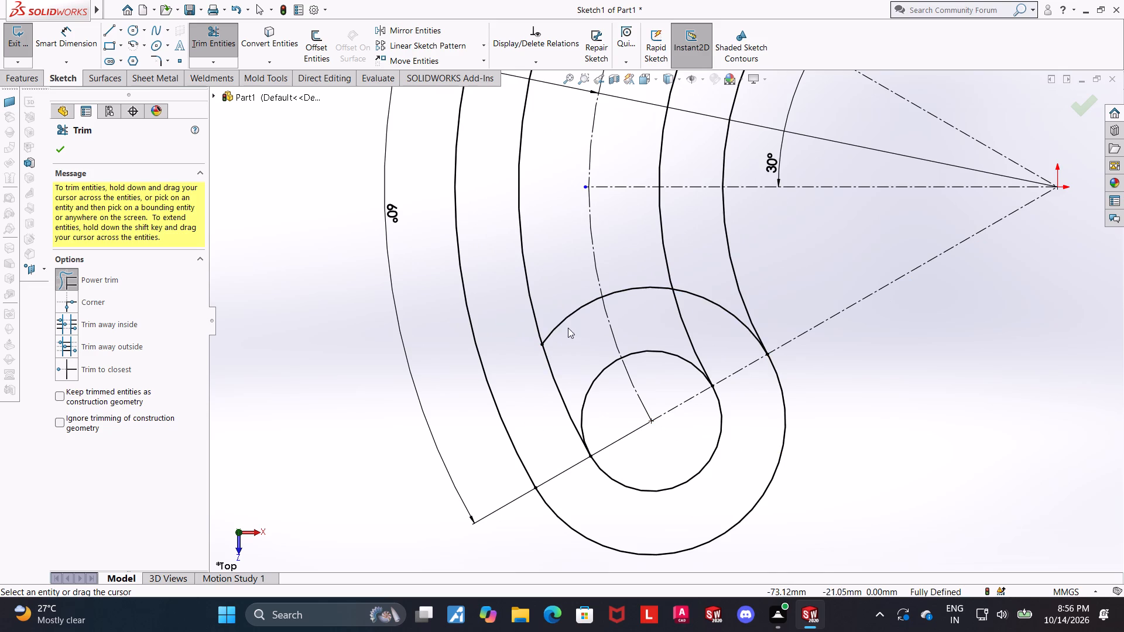
left_click_drag(568, 327, 569, 278)
left_click_drag(652, 306, 645, 241)
left_click_drag(737, 330, 734, 295)
left_click_drag(678, 374, 675, 346)
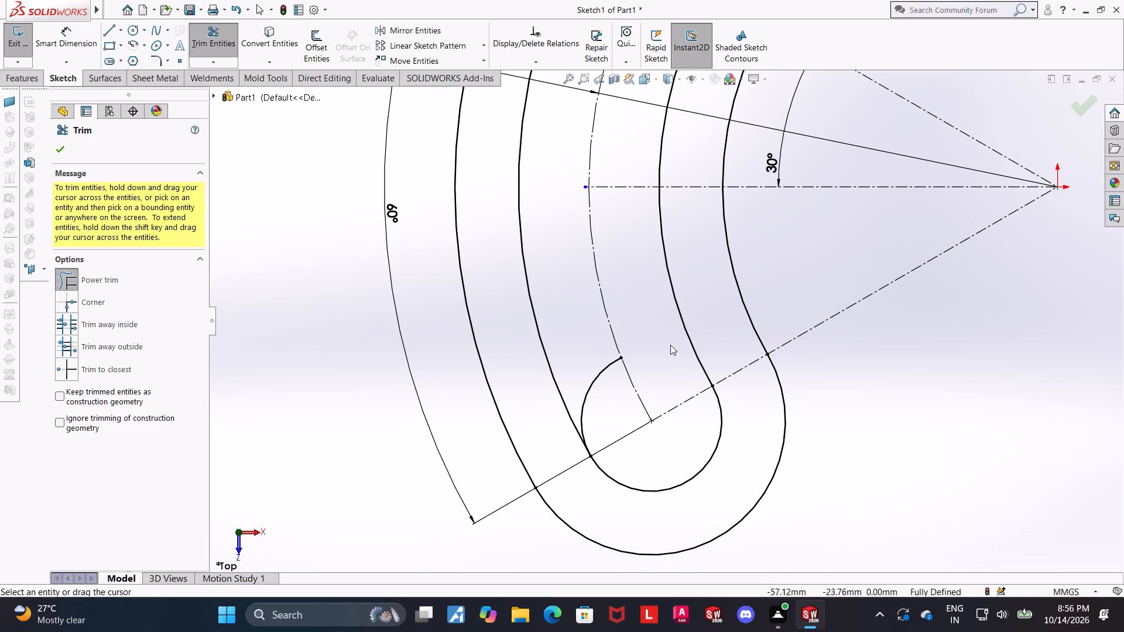
left_click_drag(612, 387, 599, 331)
scroll(601, 344, "down", 5)
scroll(618, 341, "up", 11)
scroll(791, 239, "up", 2)
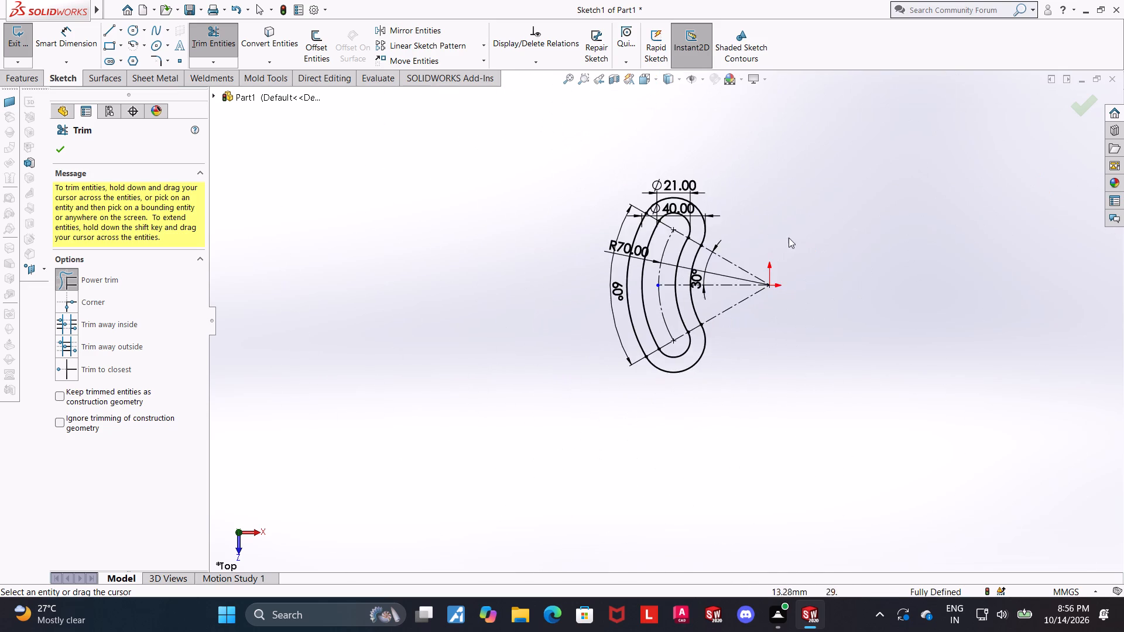
scroll(742, 249, "down", 4)
key("Escape")
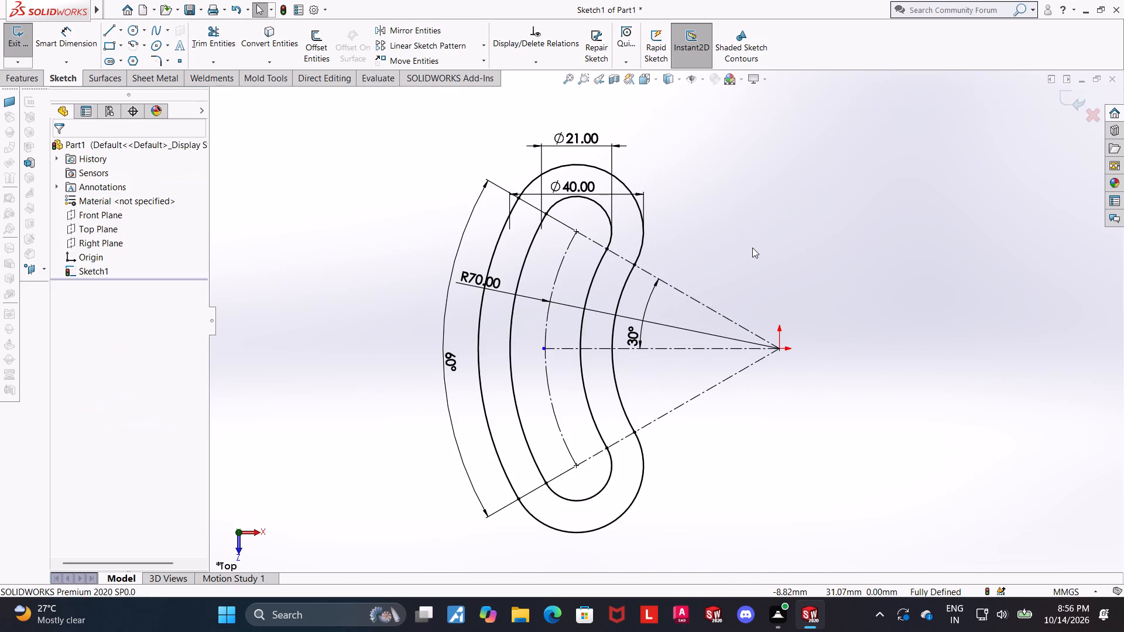
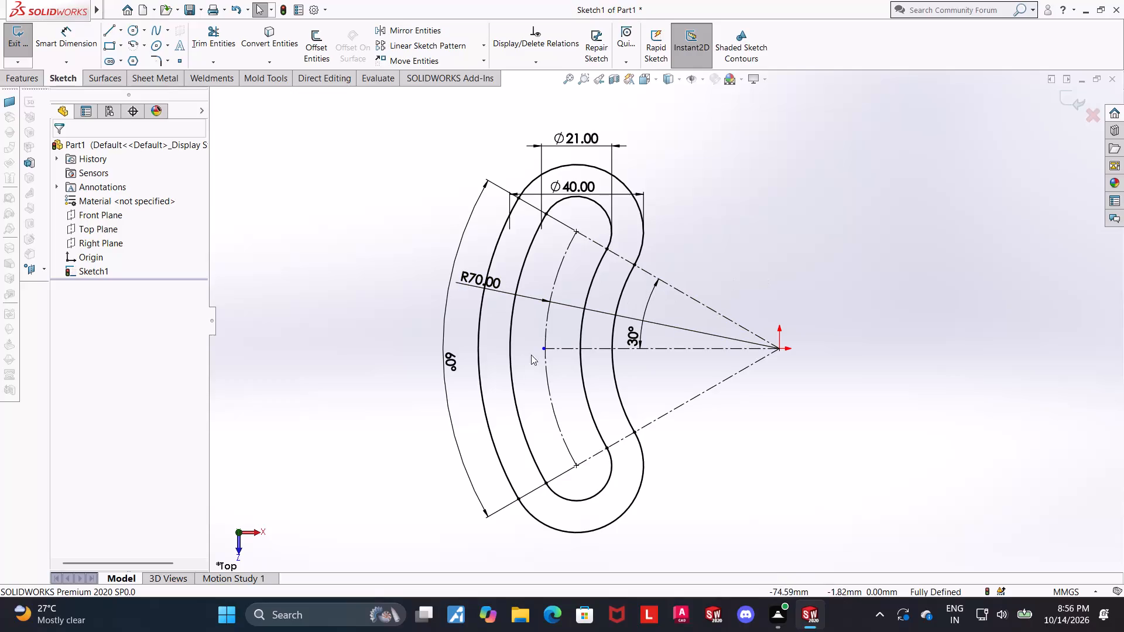
Make the outer endpoint of the horizontal centerline coincident with the 70 mm radius construction arc.
left_click(544, 349)
left_click(546, 362, "ctrl")
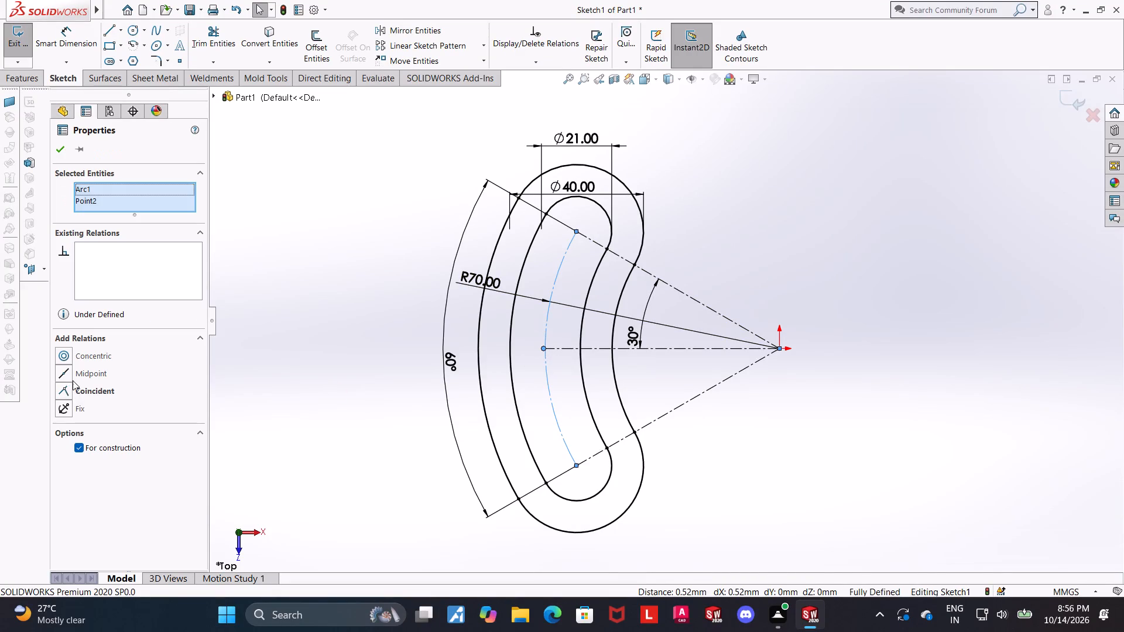
left_click(71, 386)
key("Escape")
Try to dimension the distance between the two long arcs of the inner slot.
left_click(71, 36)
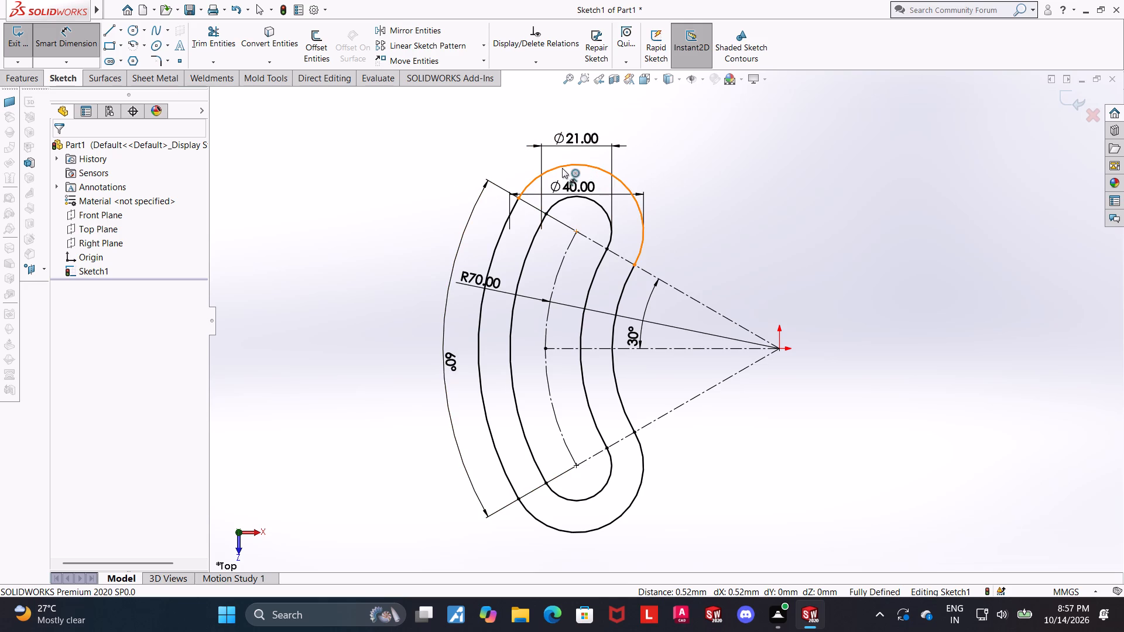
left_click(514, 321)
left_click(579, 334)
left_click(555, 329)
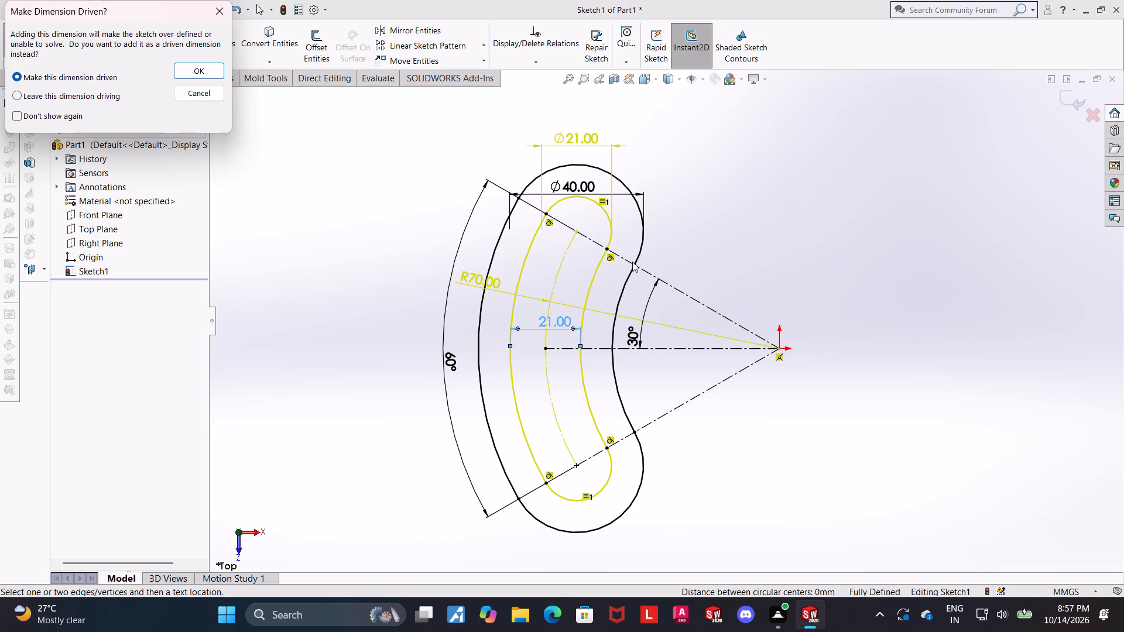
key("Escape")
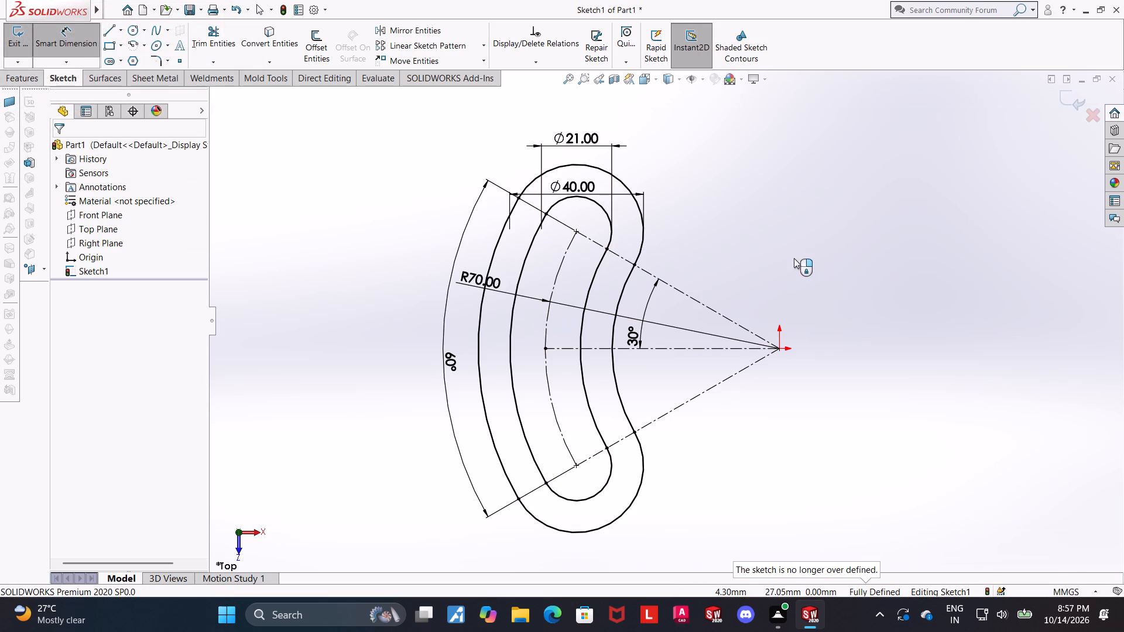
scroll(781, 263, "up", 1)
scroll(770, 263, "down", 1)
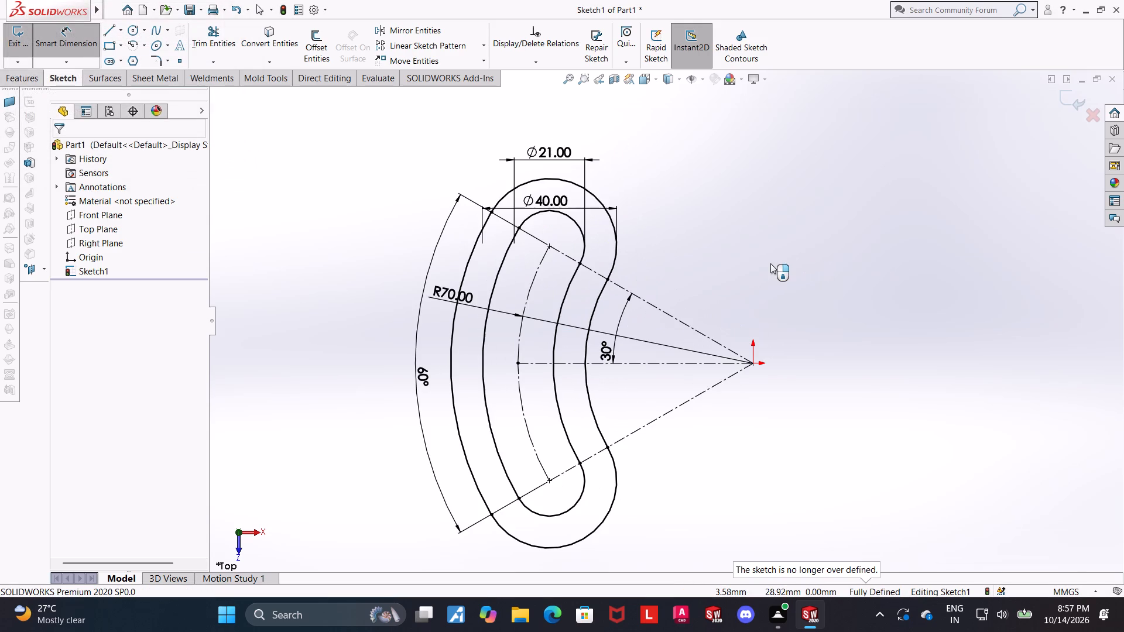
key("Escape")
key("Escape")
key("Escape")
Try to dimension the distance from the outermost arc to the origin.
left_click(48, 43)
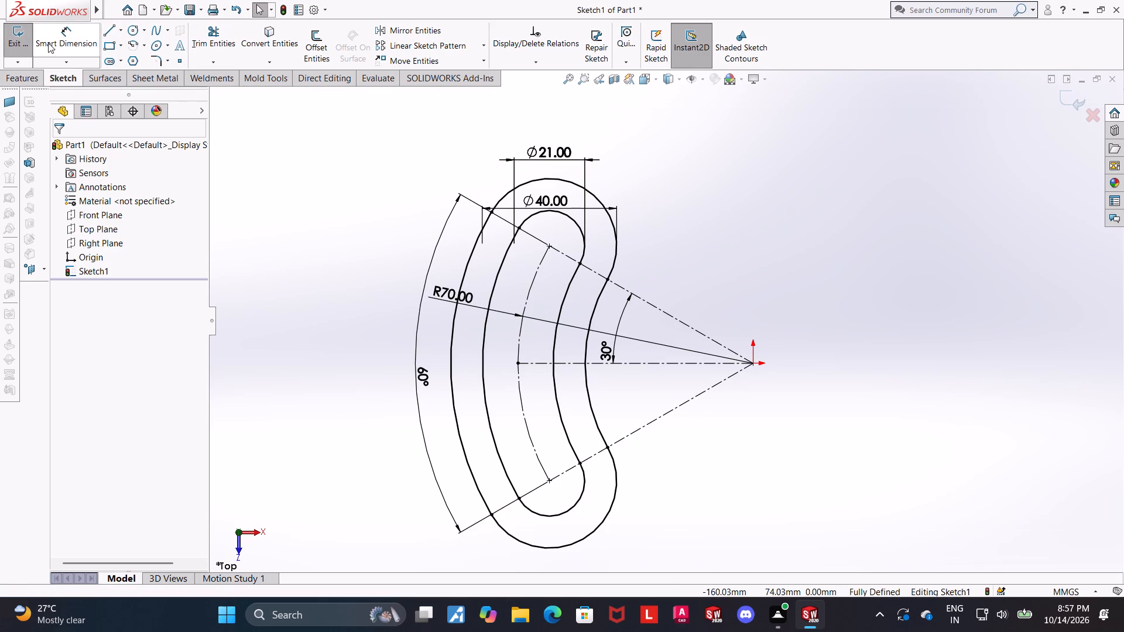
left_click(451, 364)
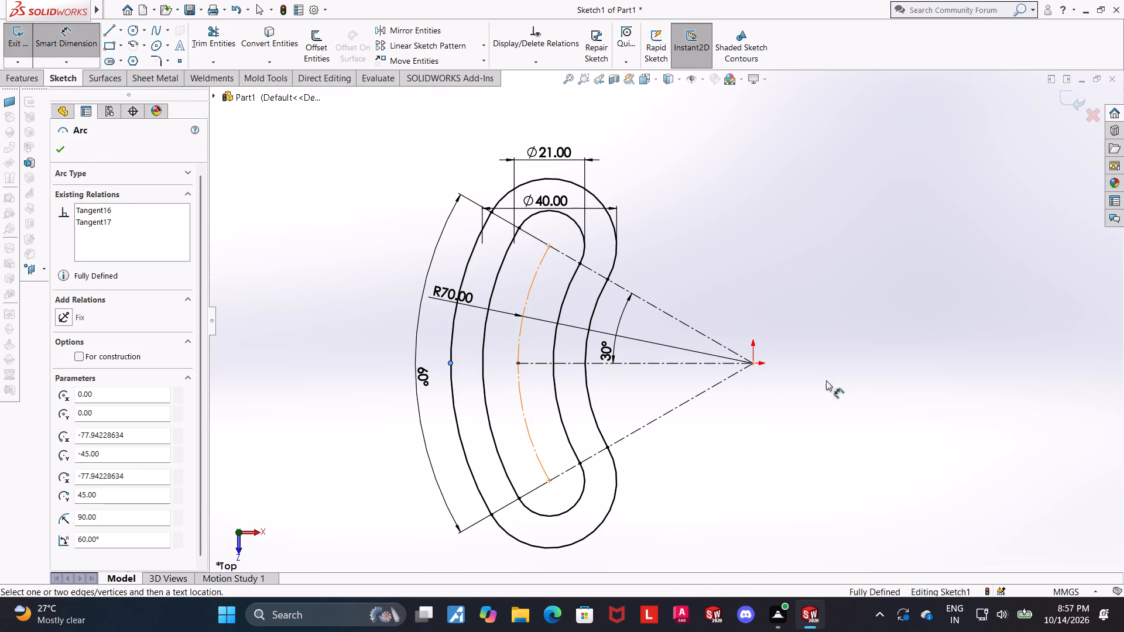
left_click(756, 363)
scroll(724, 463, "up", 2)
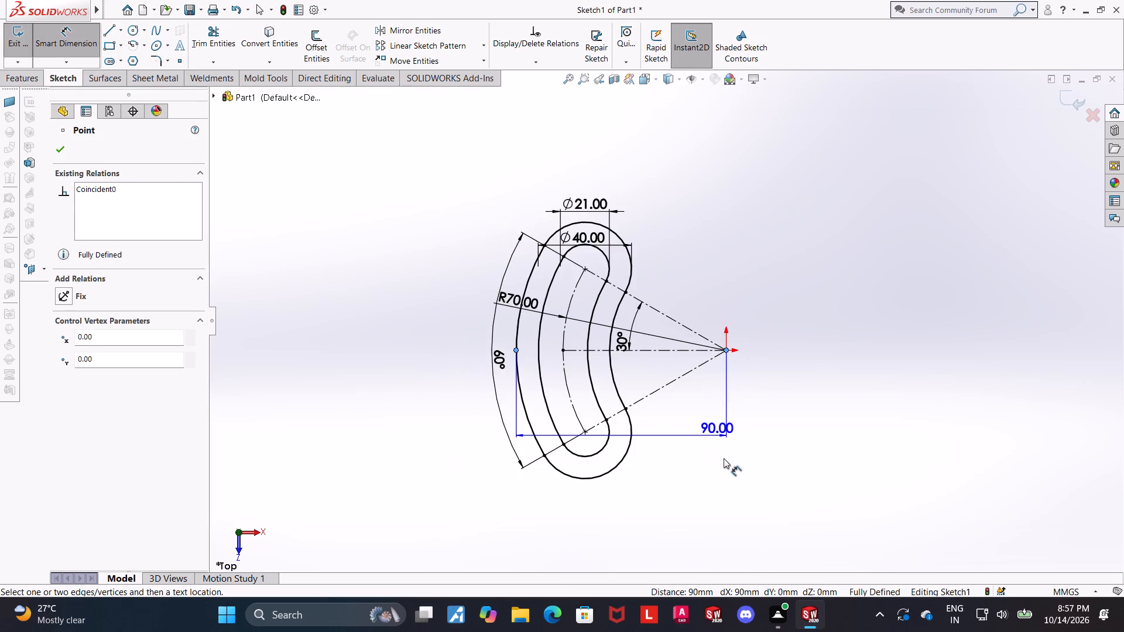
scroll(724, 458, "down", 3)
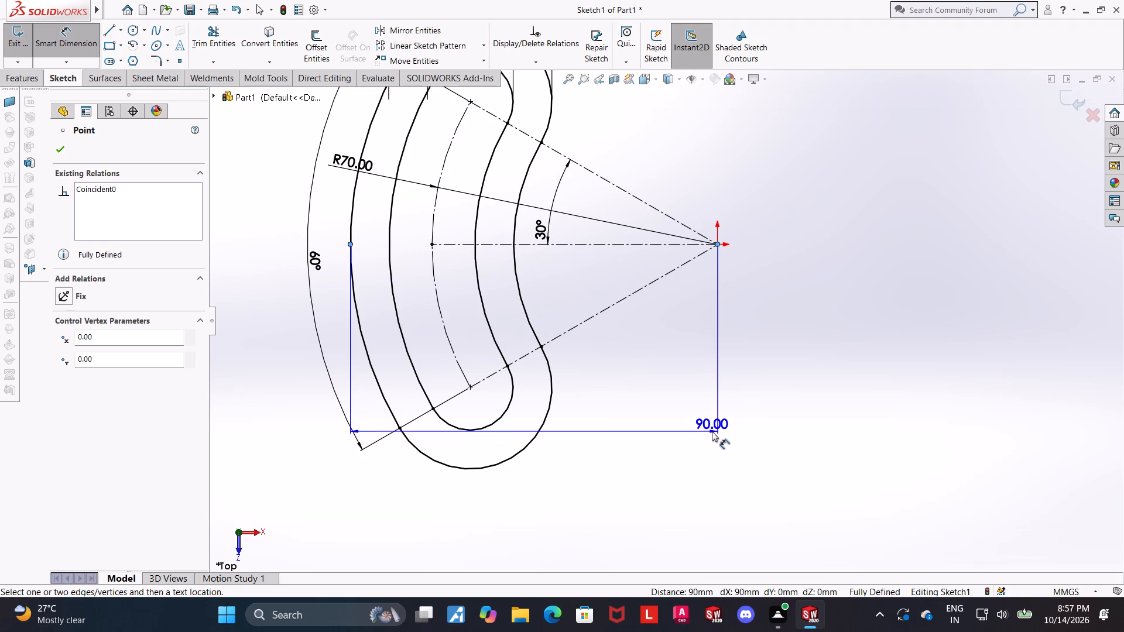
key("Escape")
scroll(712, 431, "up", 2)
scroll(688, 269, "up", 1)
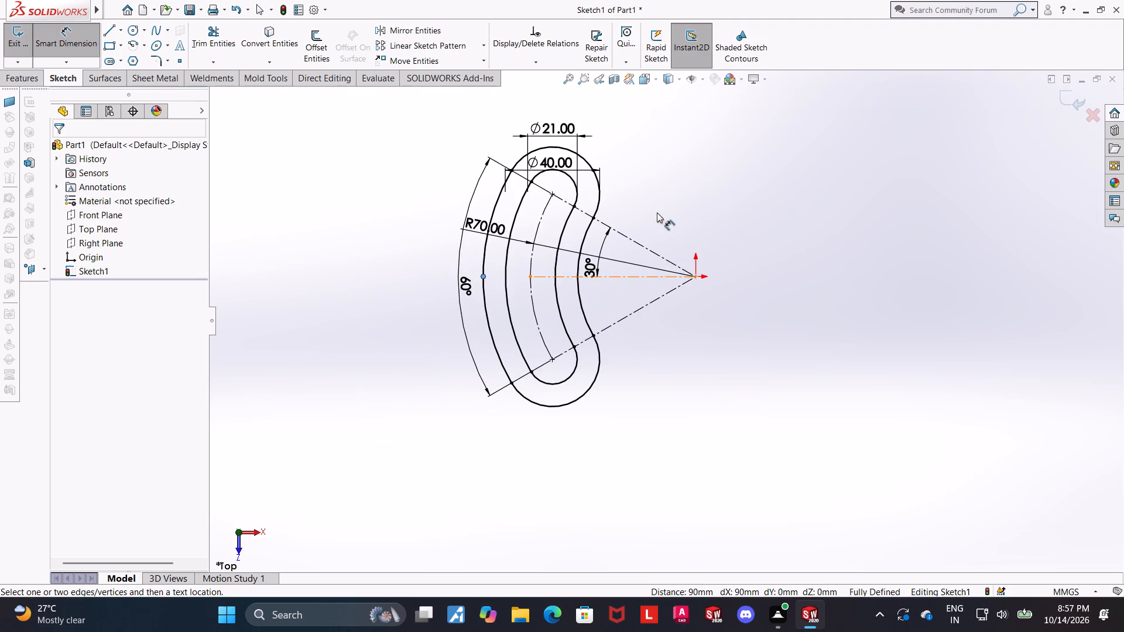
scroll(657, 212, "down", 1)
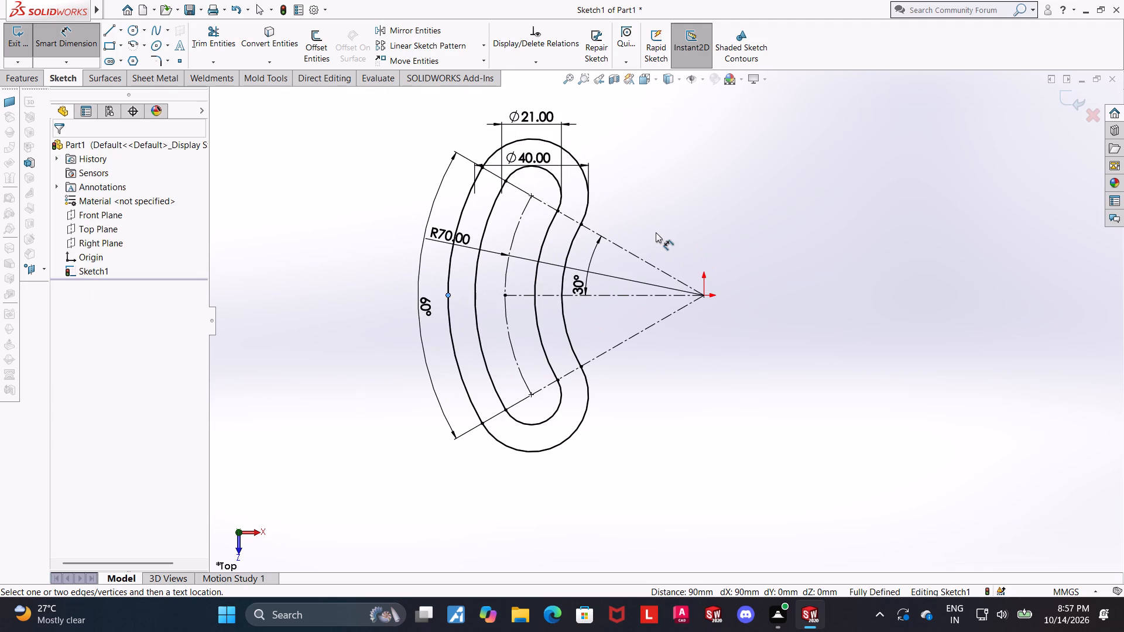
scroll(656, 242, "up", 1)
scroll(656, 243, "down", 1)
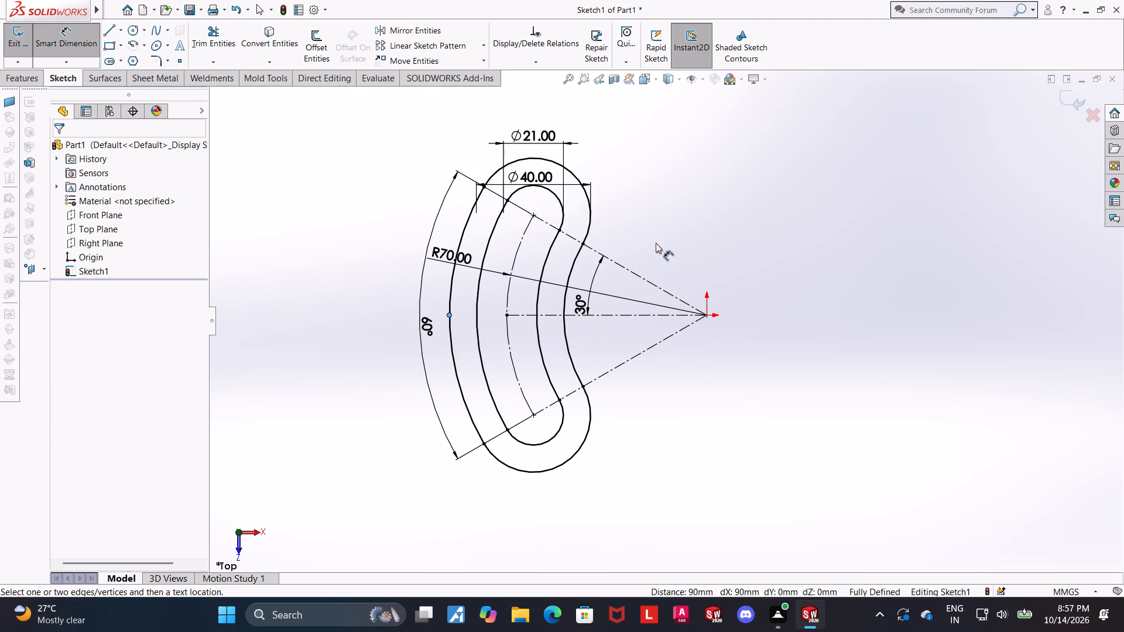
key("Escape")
Exit the sketch and extrude the region between the two slot outlines 14 mm using the Mid Plane end condition.
left_click(1061, 100)
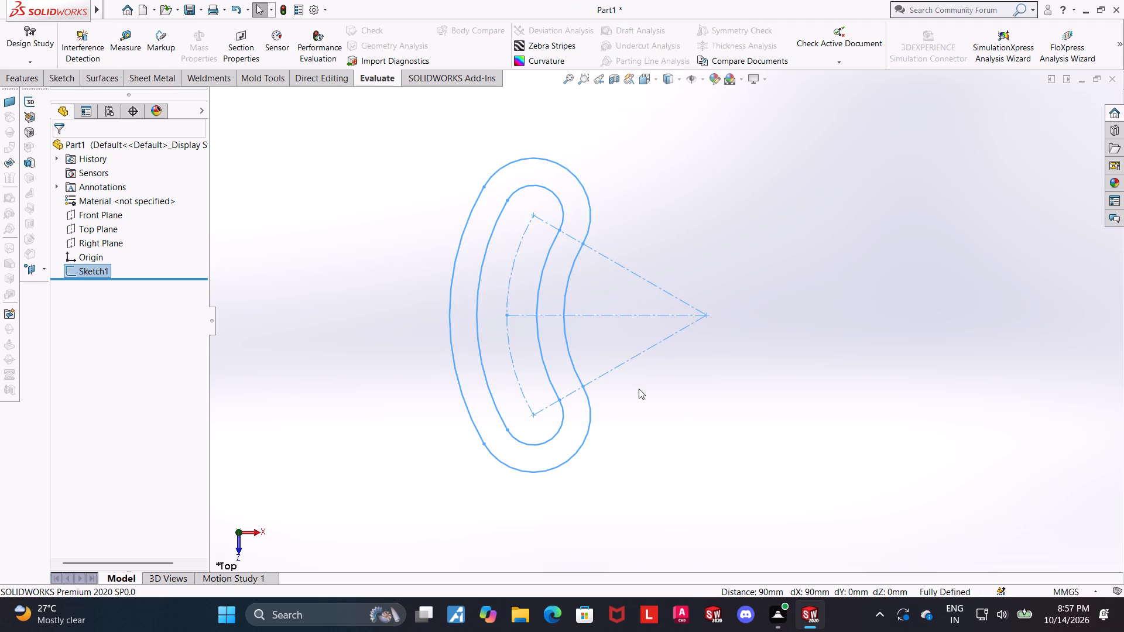
scroll(639, 389, "up", 1)
middle_click_drag(639, 389, 628, 237)
scroll(553, 353, "up", 1)
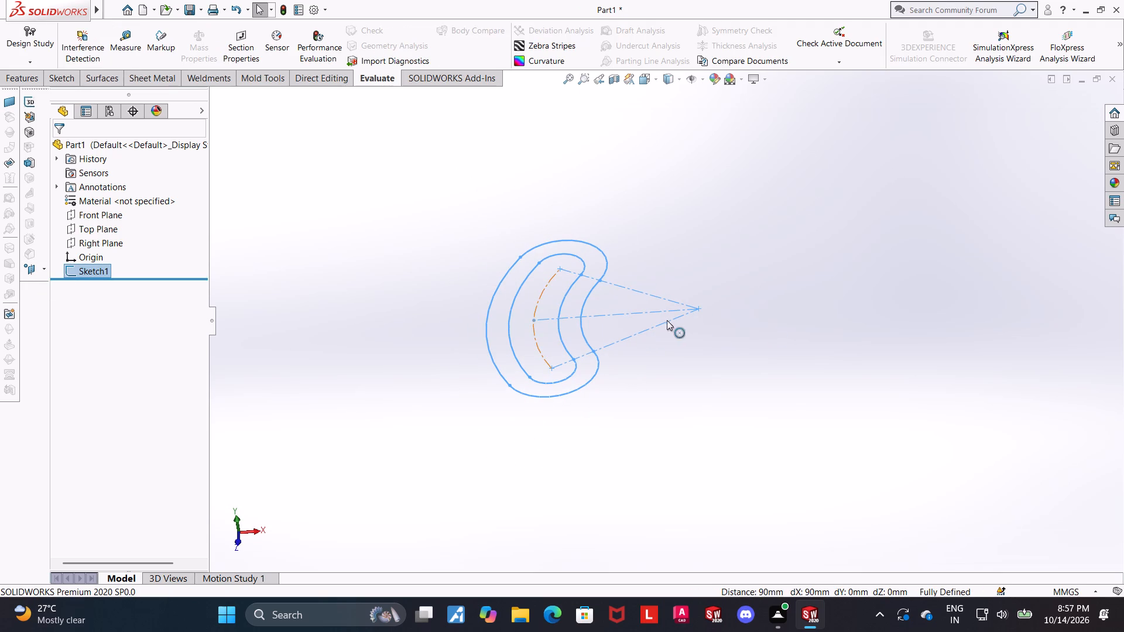
scroll(663, 321, "down", 2)
left_click(29, 75)
left_click(29, 31)
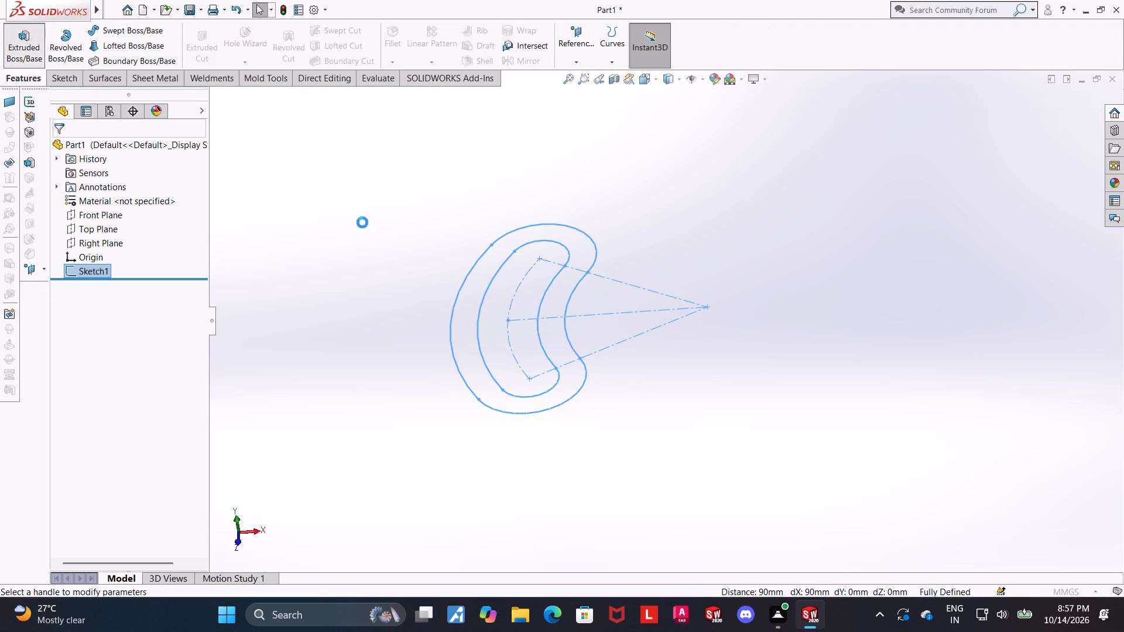
left_click(124, 229)
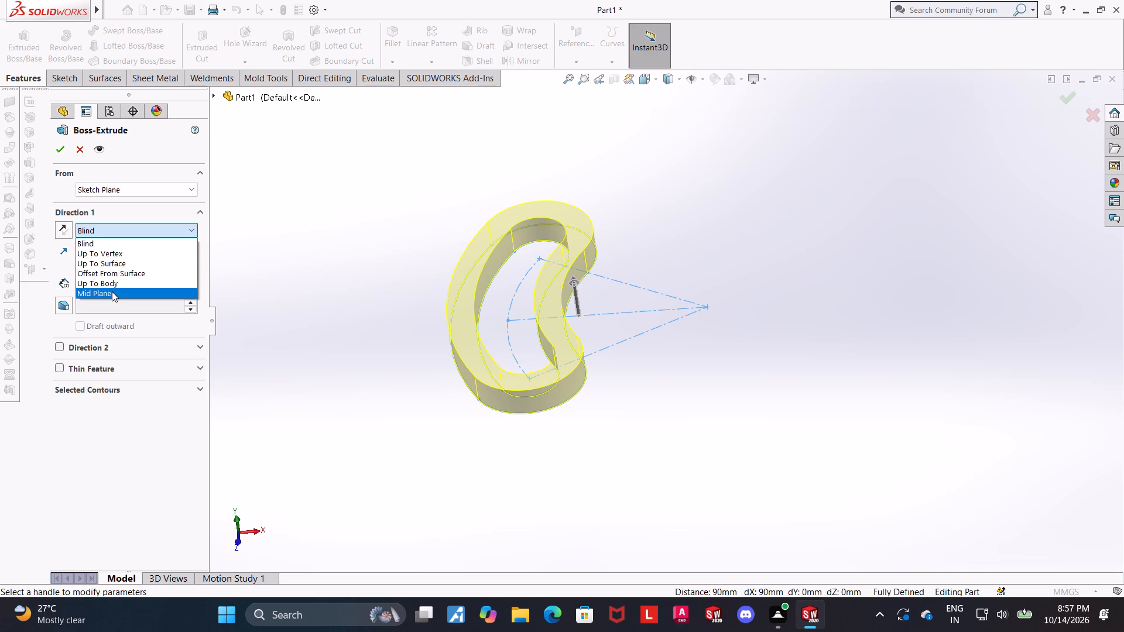
left_click(112, 291)
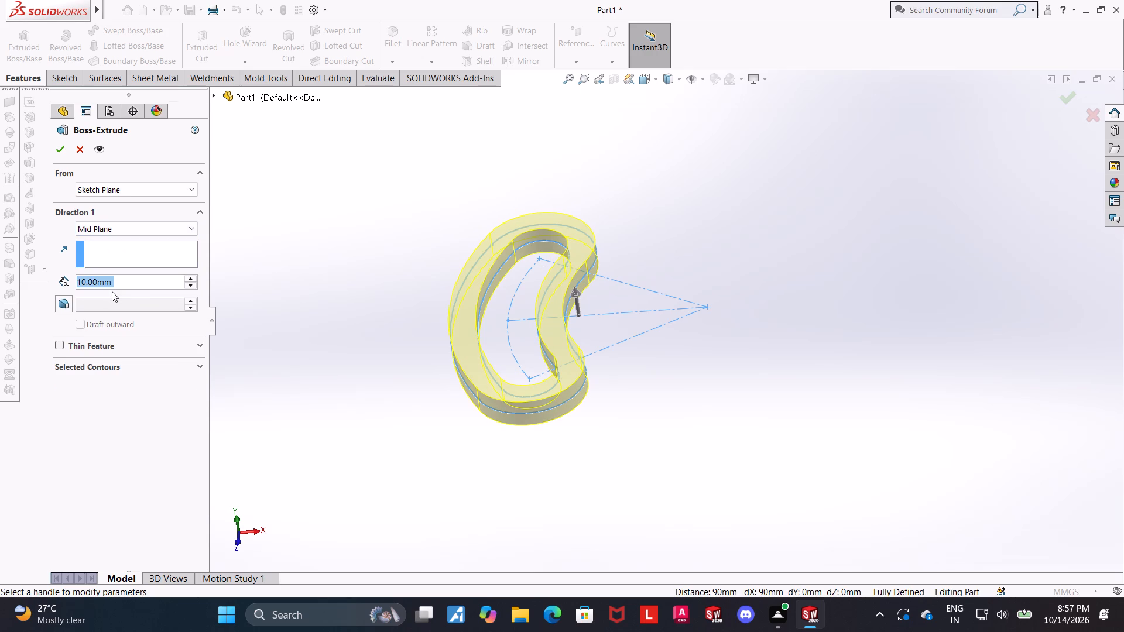
key("1")
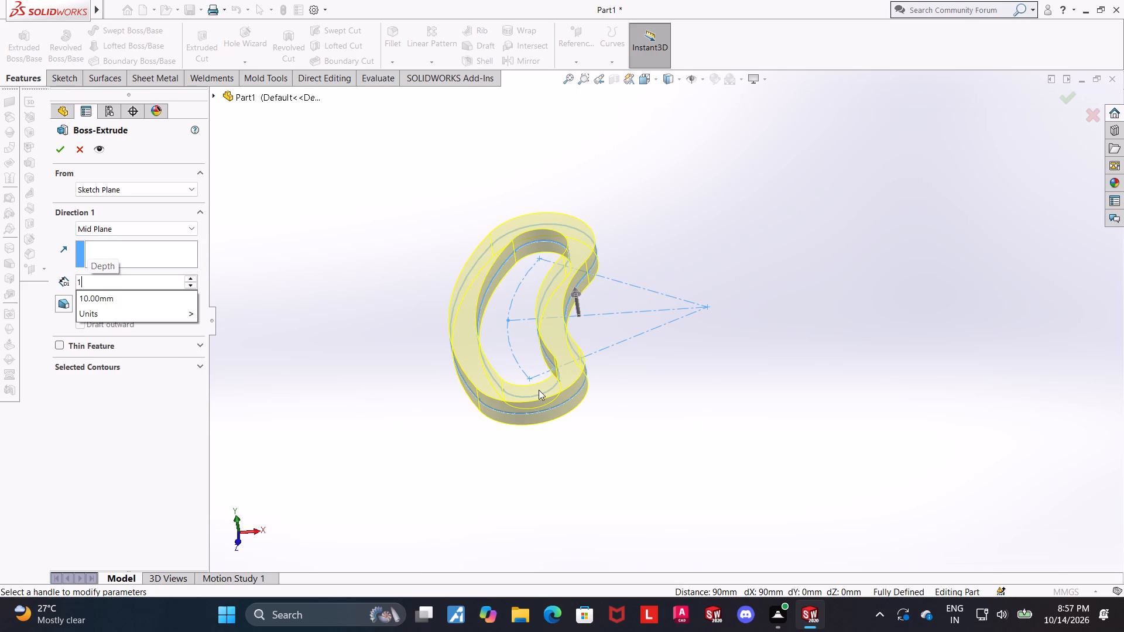
key("4")
key("Return")
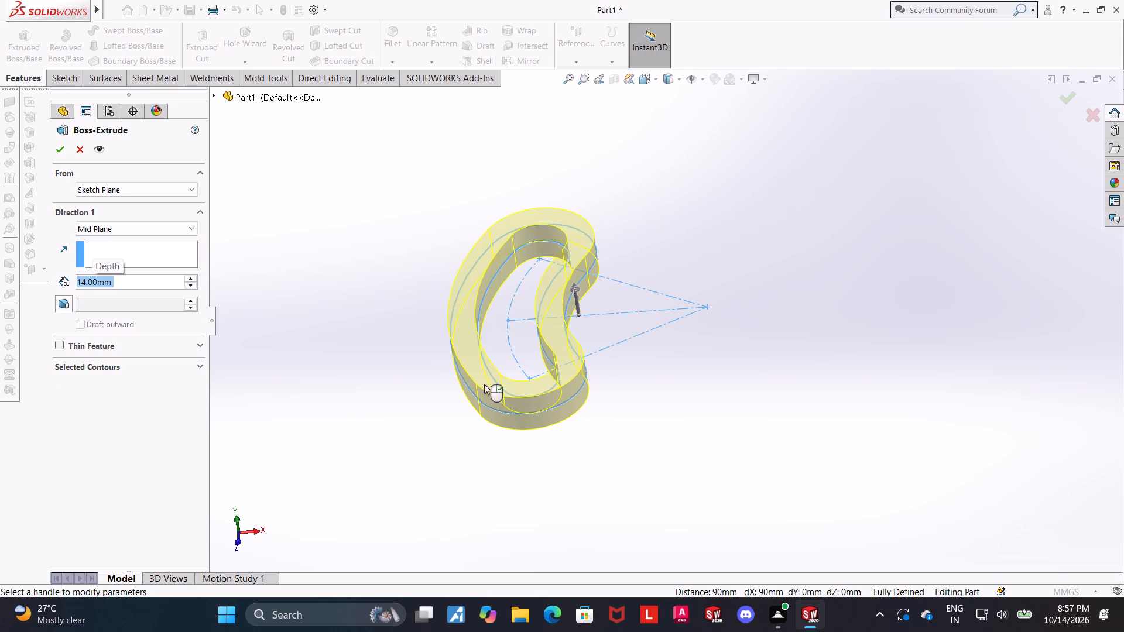
left_click(61, 154)
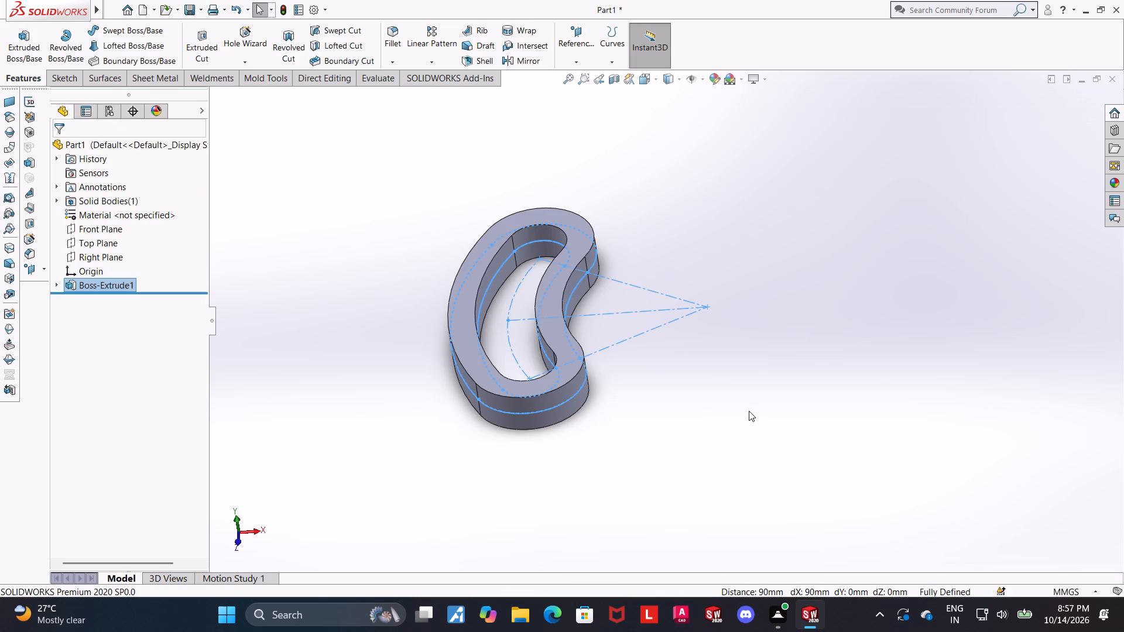
Examine the extruded curved slot body from several viewing angles.
left_click(749, 411)
middle_click_drag(701, 434, 700, 389)
scroll(701, 386, "up", 2)
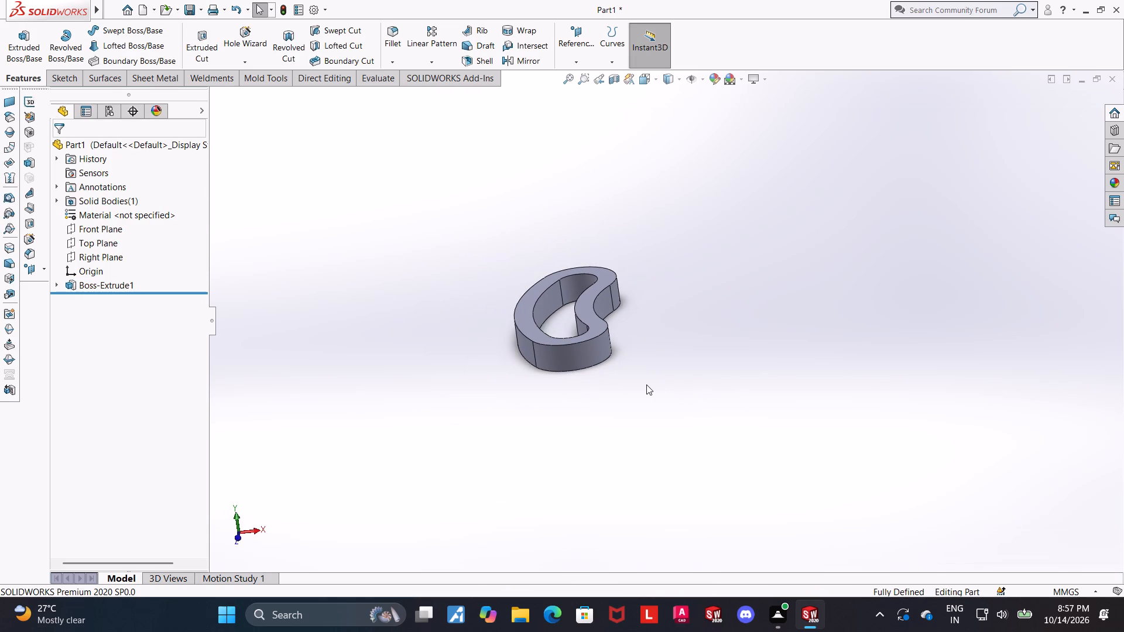
middle_click_drag(659, 340, 666, 375)
middle_click_drag(680, 297, 680, 344)
scroll(680, 344, "up", 1)
scroll(730, 313, "up", 2)
scroll(731, 262, "down", 2)
middle_click_drag(729, 280, 727, 313)
middle_click(727, 313)
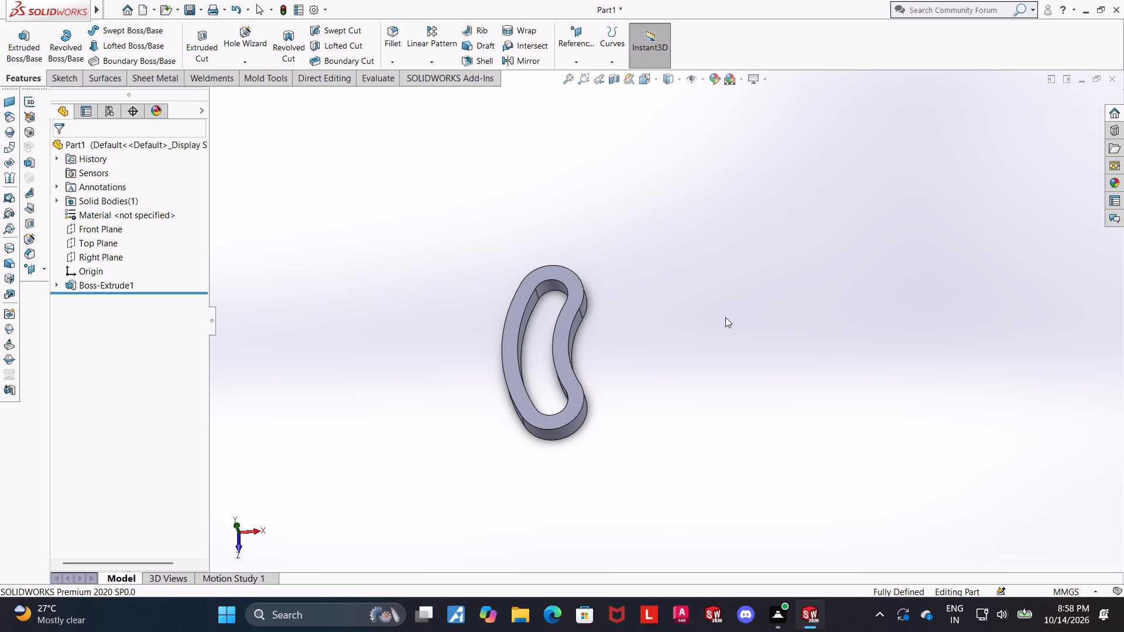
Start a new sketch on the Top Plane, viewed normal to the plane.
left_click(109, 243)
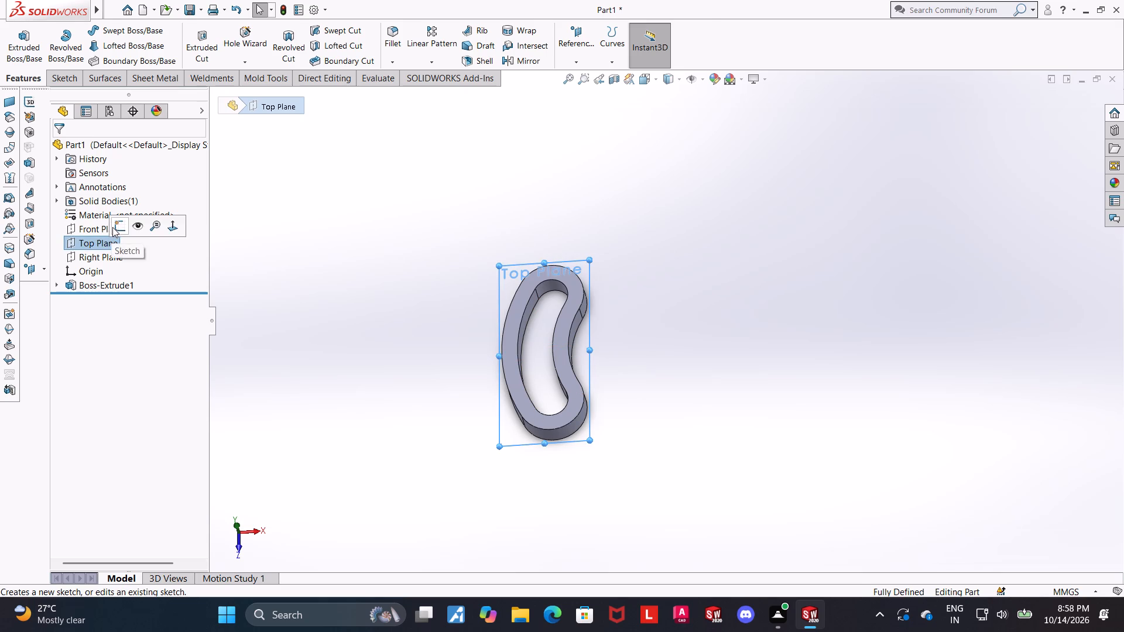
left_click(112, 227)
left_click(112, 303)
left_click(139, 288)
scroll(906, 363, "up", 6)
scroll(931, 341, "down", 3)
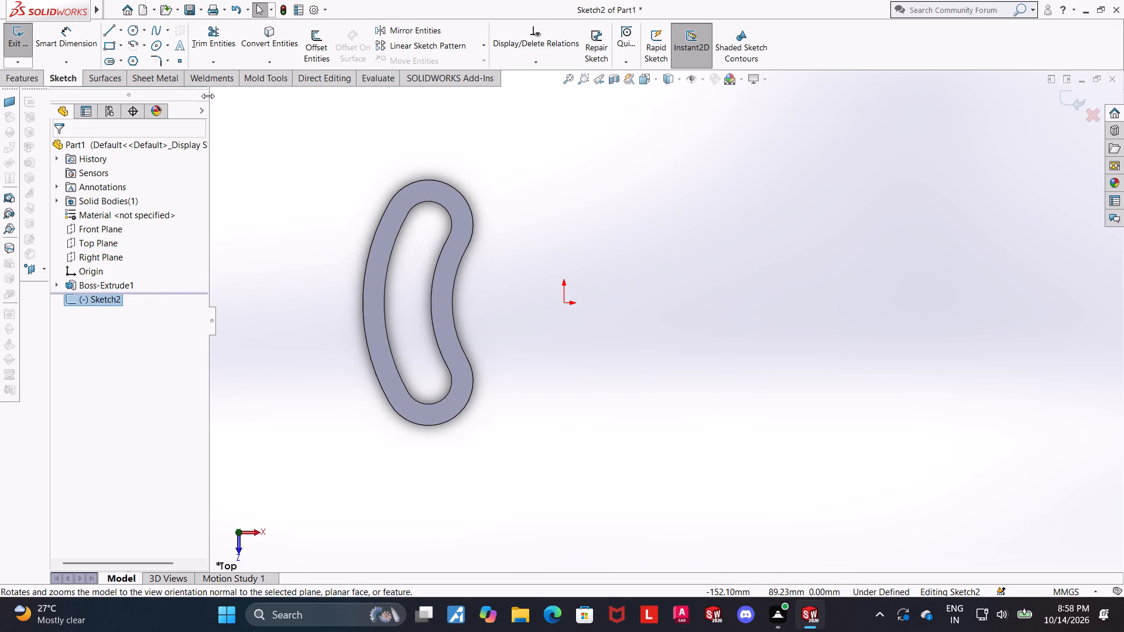
Sketch two vertically aligned circles about 96 mm right of the origin and 90 mm apart, the upper one about 14.5 mm in radius.
left_click(137, 30)
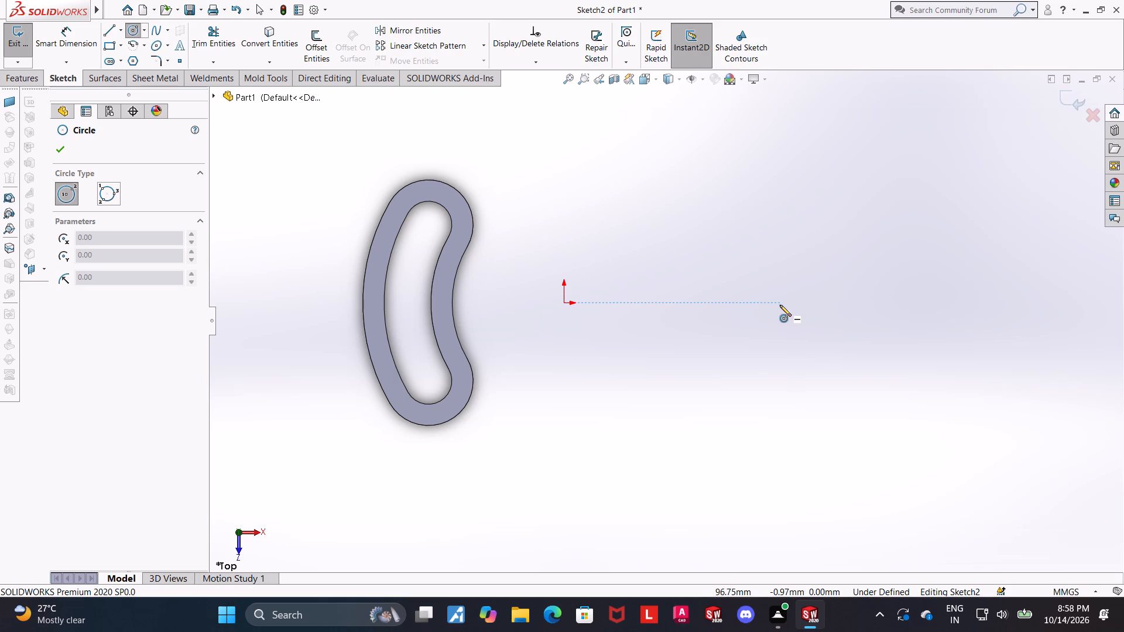
left_click(778, 202)
left_click(803, 182)
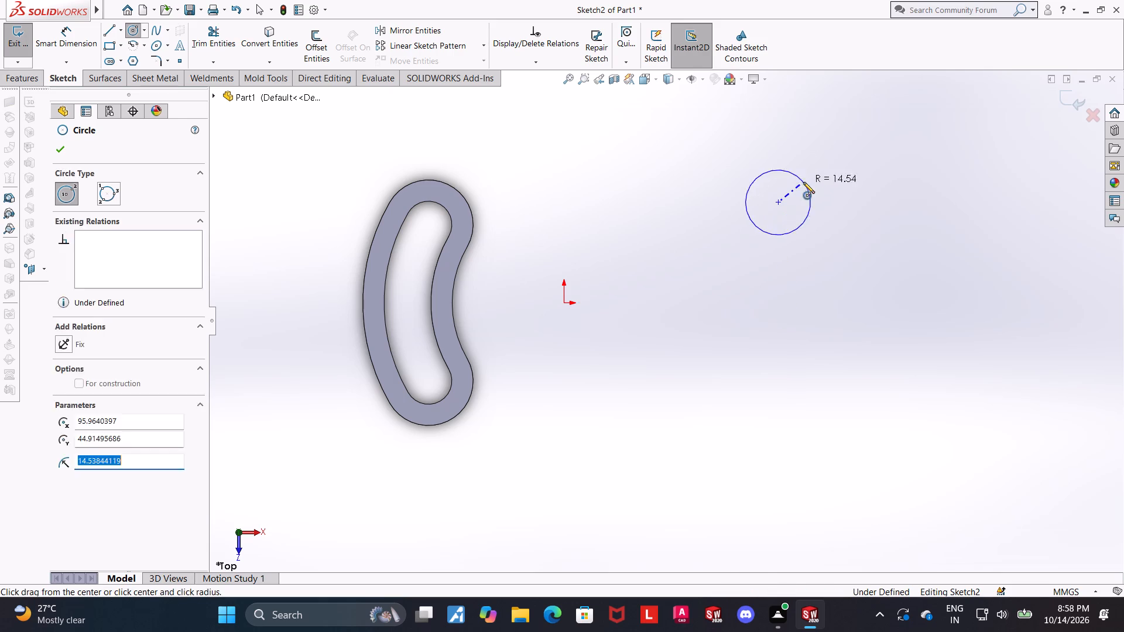
key("Escape")
key("Escape")
left_click(136, 28)
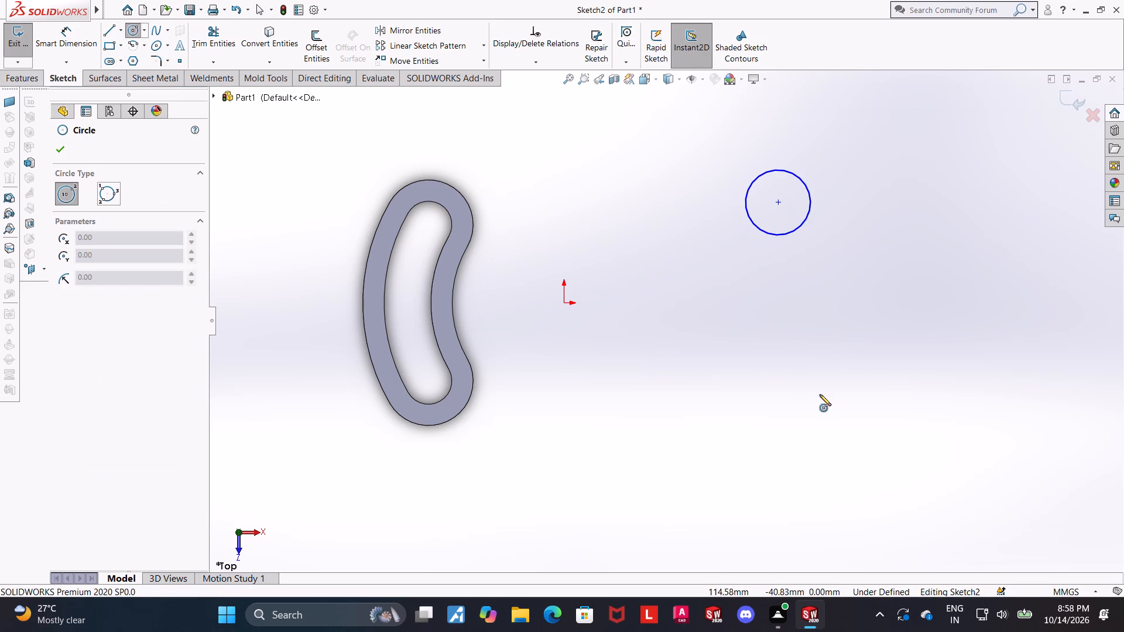
left_click(776, 404)
left_click(812, 396)
key("Escape")
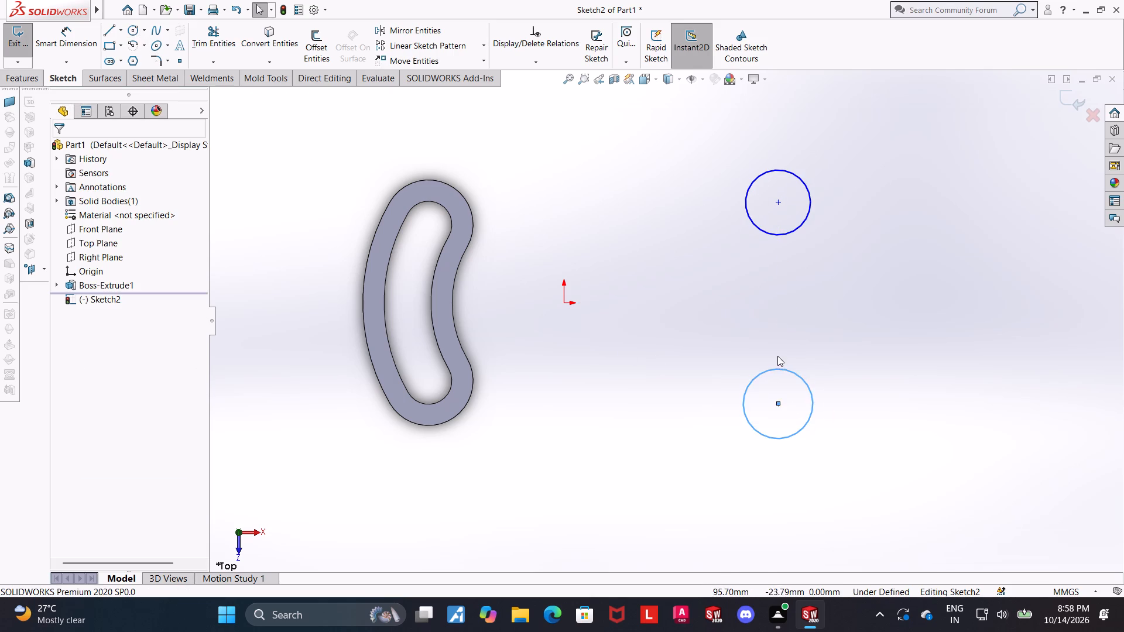
key("Escape")
key("Escape")
Dimension the vertical distance between the two circle centers as 90 mm.
left_click(58, 30)
key("Escape")
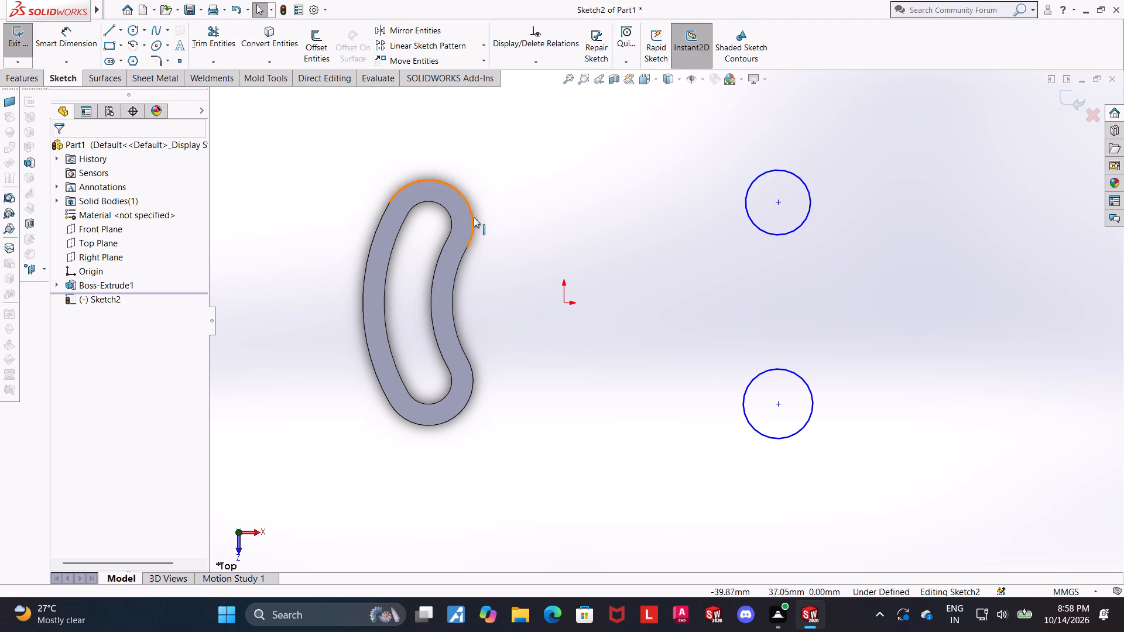
left_click(60, 41)
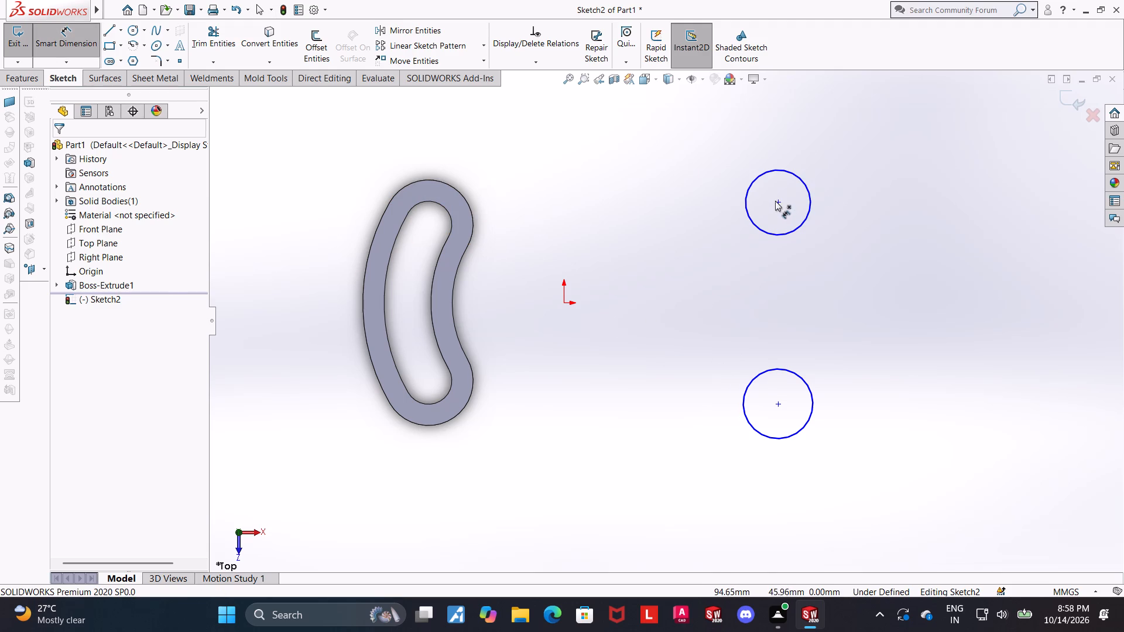
left_click(776, 201)
left_click(780, 404)
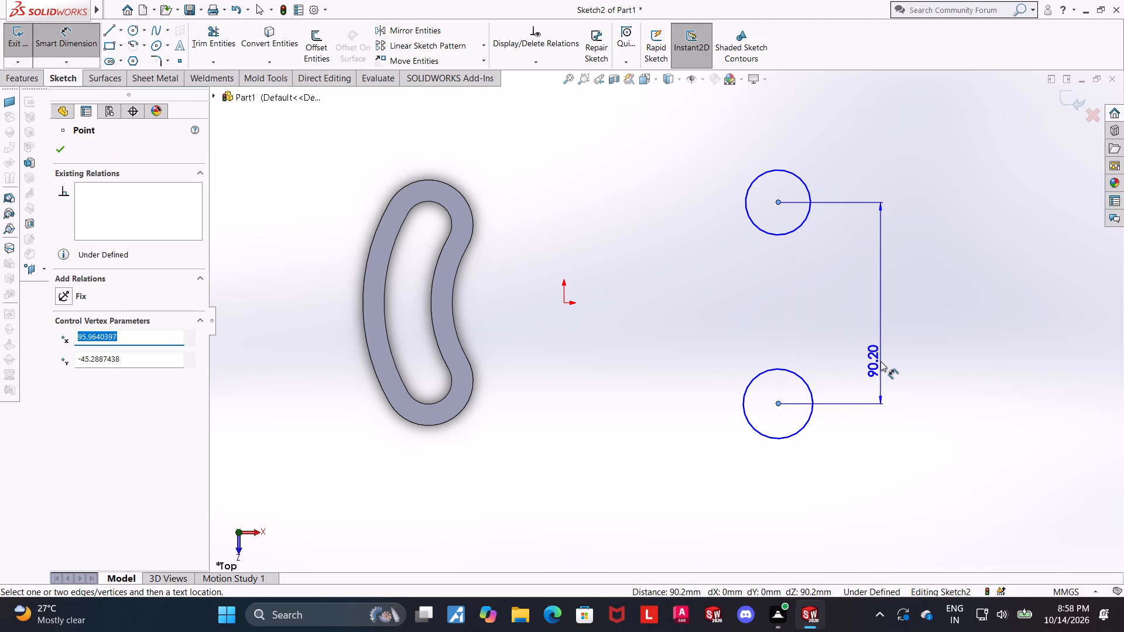
left_click(880, 361)
type("90")
key("Return")
key("Escape")
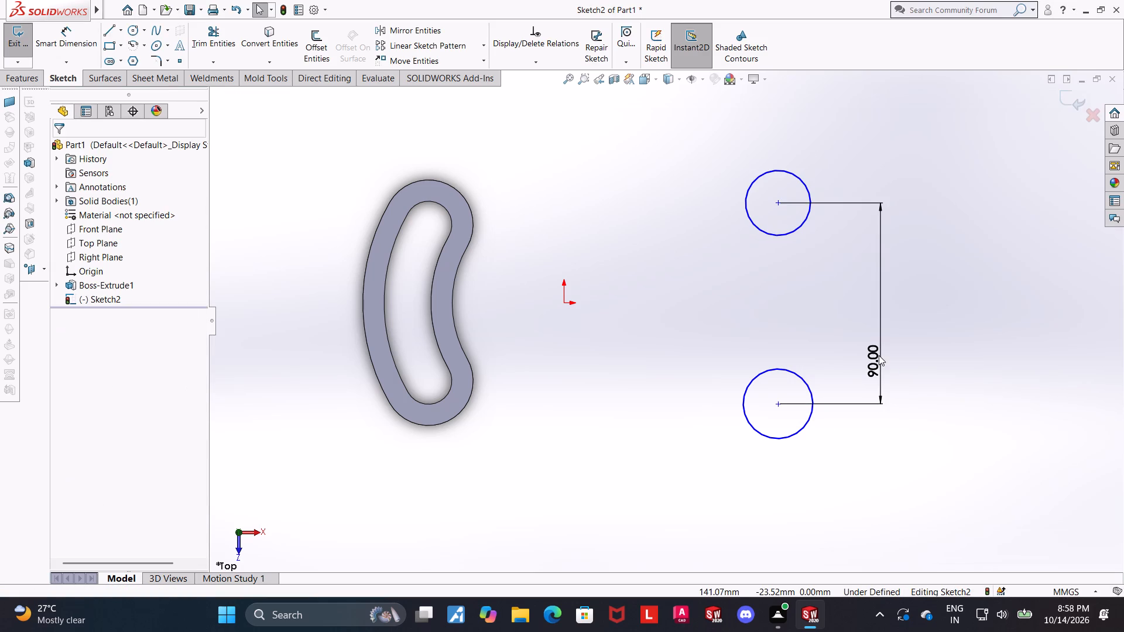
key("Escape")
Sketch a horizontal centerline about 79 mm long from the origin toward the two circles.
left_click(122, 30)
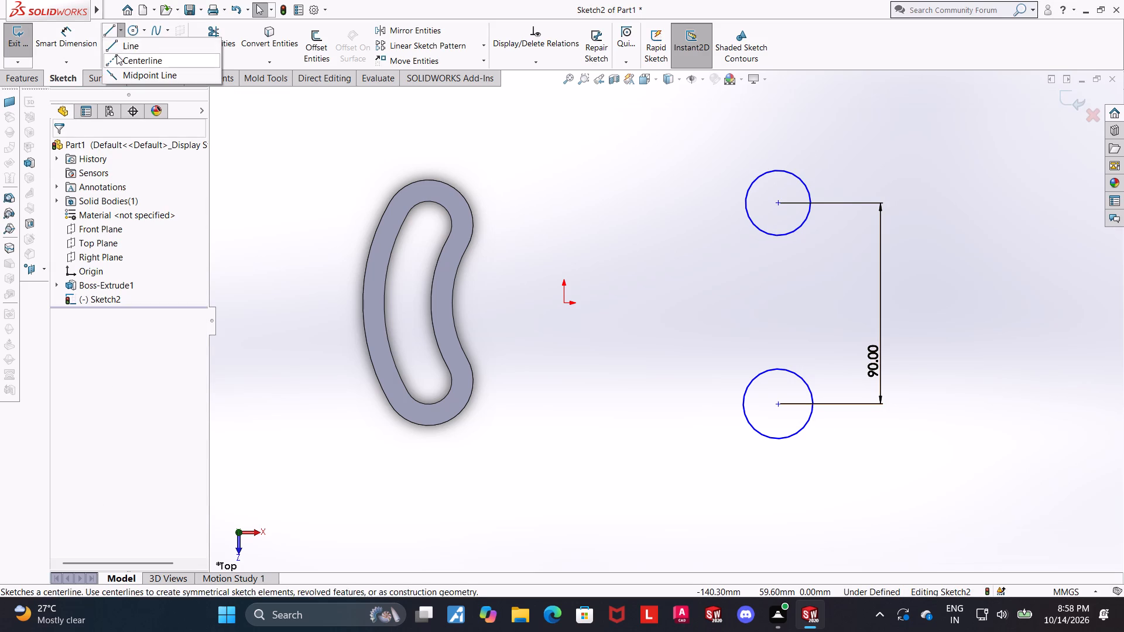
left_click(116, 54)
left_click(564, 303)
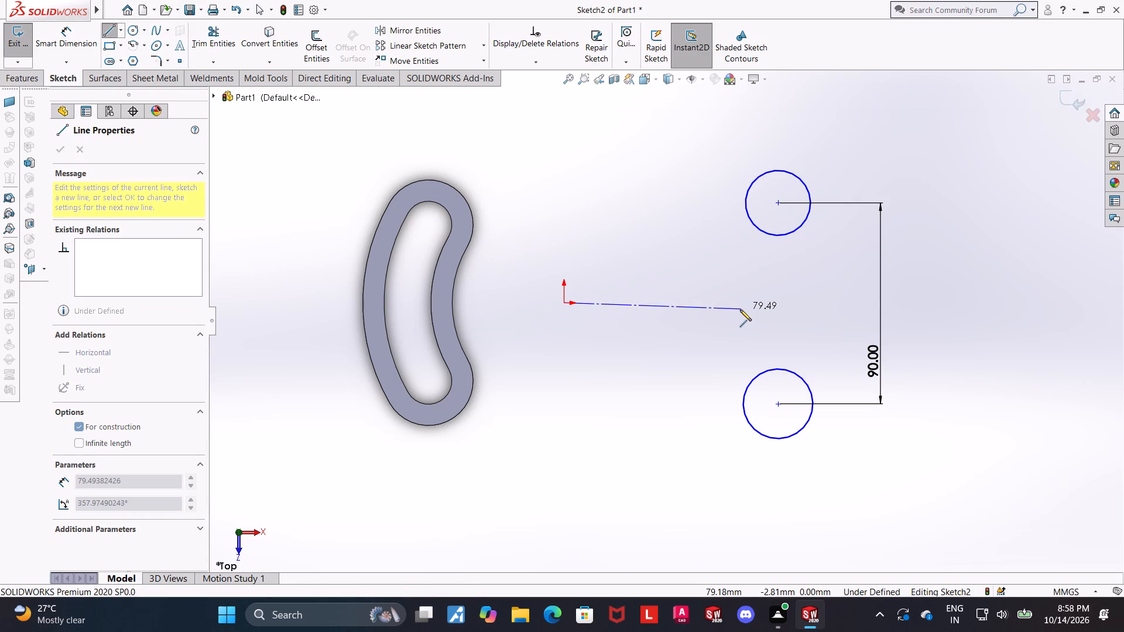
left_click(740, 303)
key("Escape")
key("Escape")
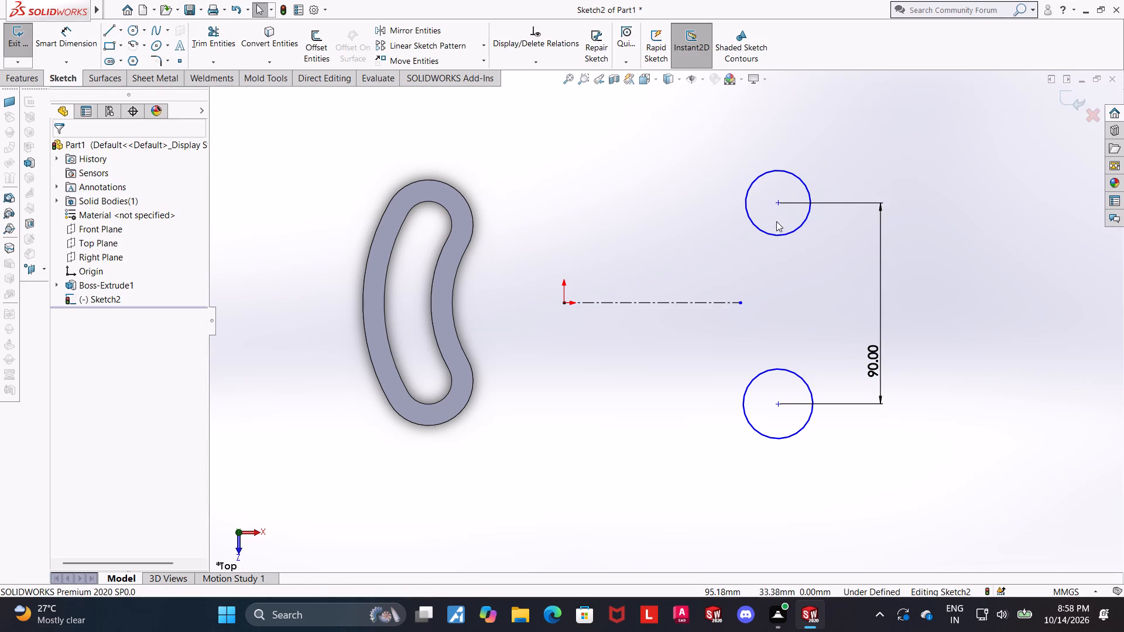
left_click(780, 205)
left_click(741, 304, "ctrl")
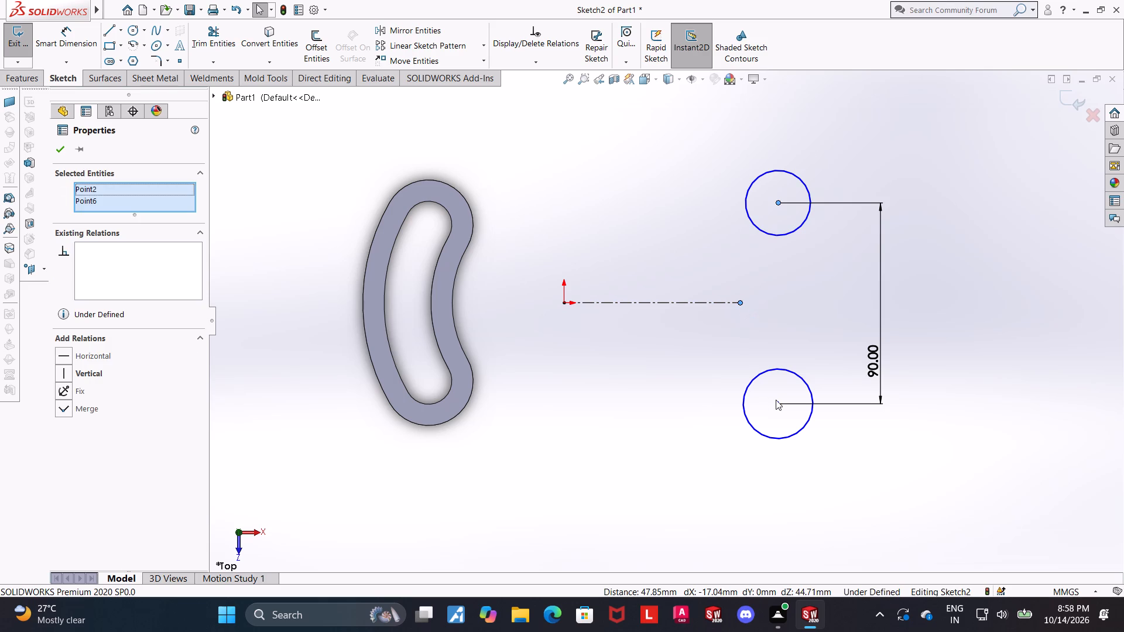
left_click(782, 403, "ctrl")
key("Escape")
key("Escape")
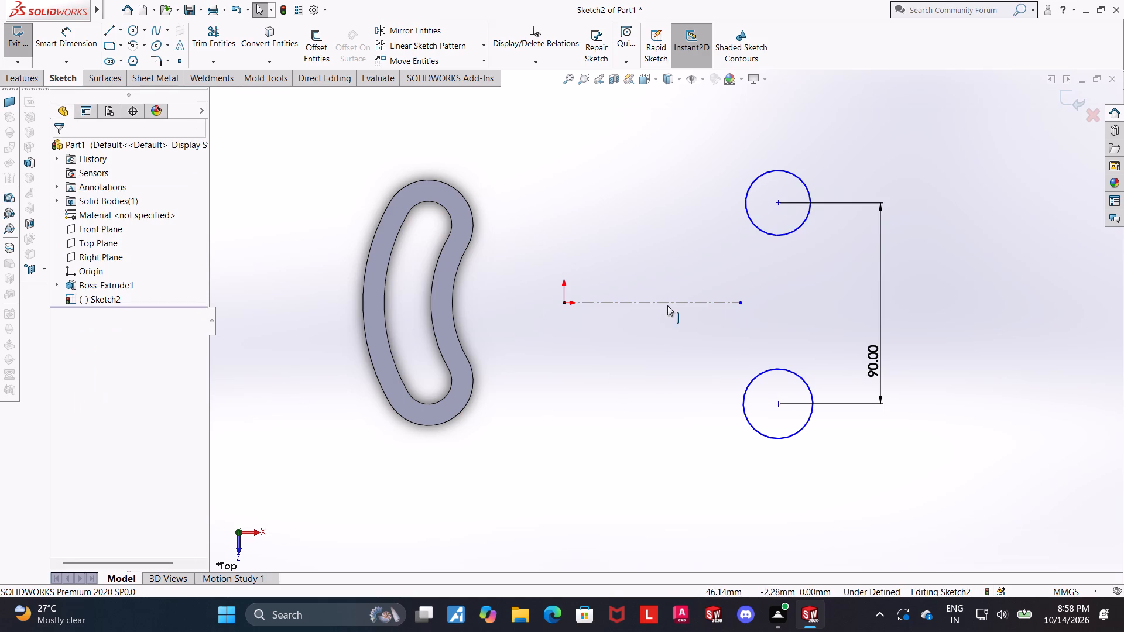
Make the centers of the two circles symmetric about the horizontal centerline.
left_click(667, 304)
left_click(781, 205, "ctrl")
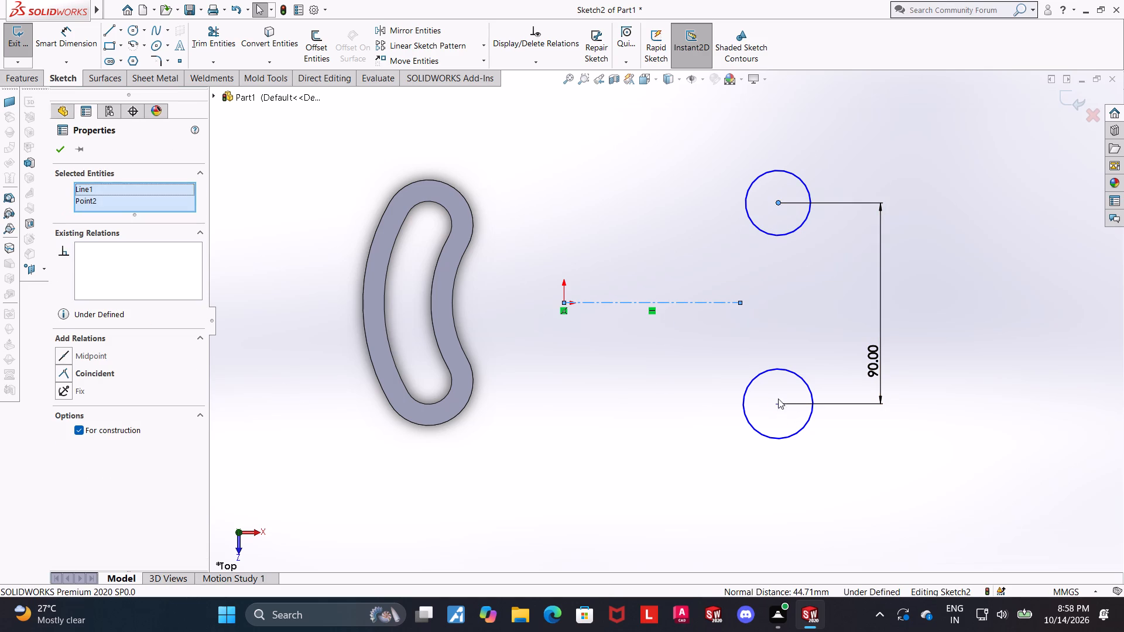
left_click(776, 405, "ctrl")
left_click(68, 367)
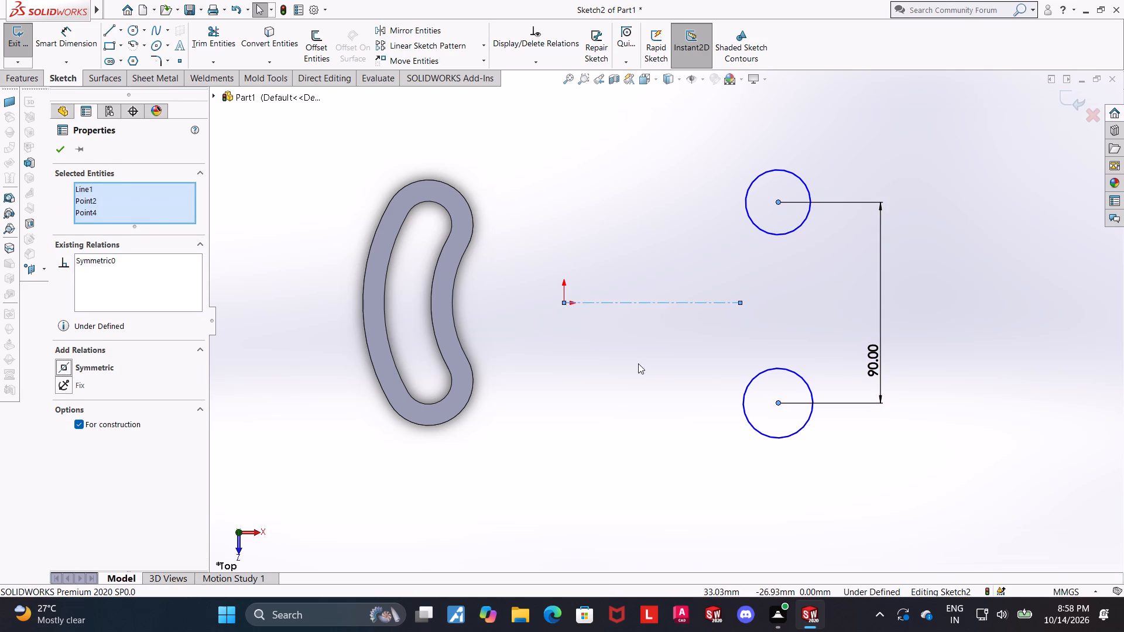
key("Escape")
key("Escape")
scroll(646, 284, "up", 1)
scroll(693, 280, "down", 1)
key("Escape")
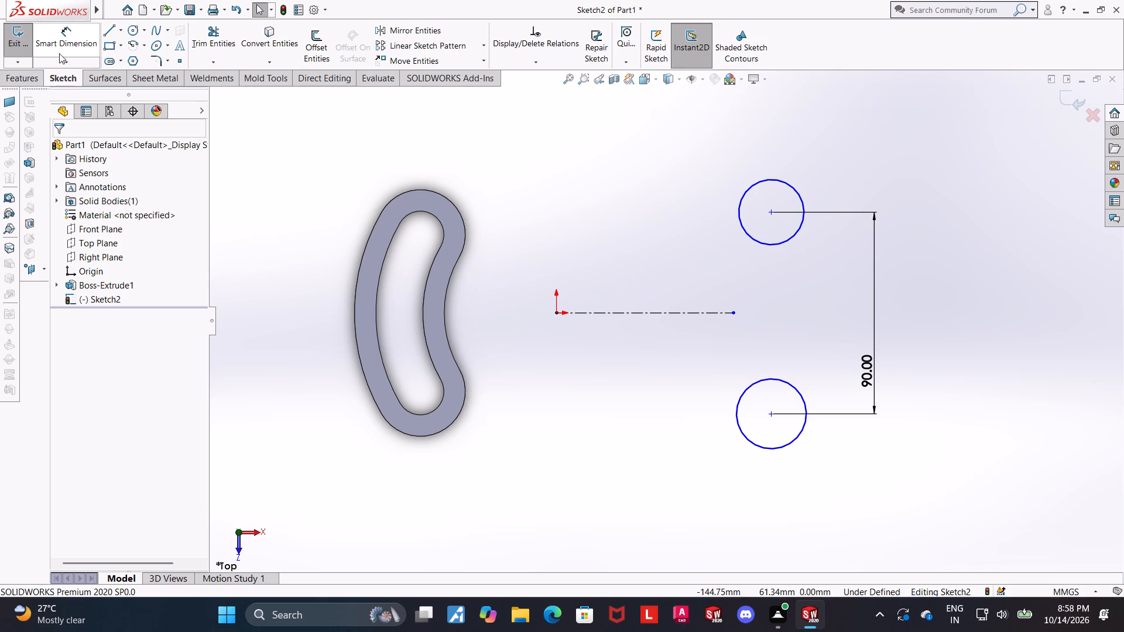
Dimension the upper circle with a diameter of 20 mm.
left_click(59, 43)
scroll(448, 262, "up", 1)
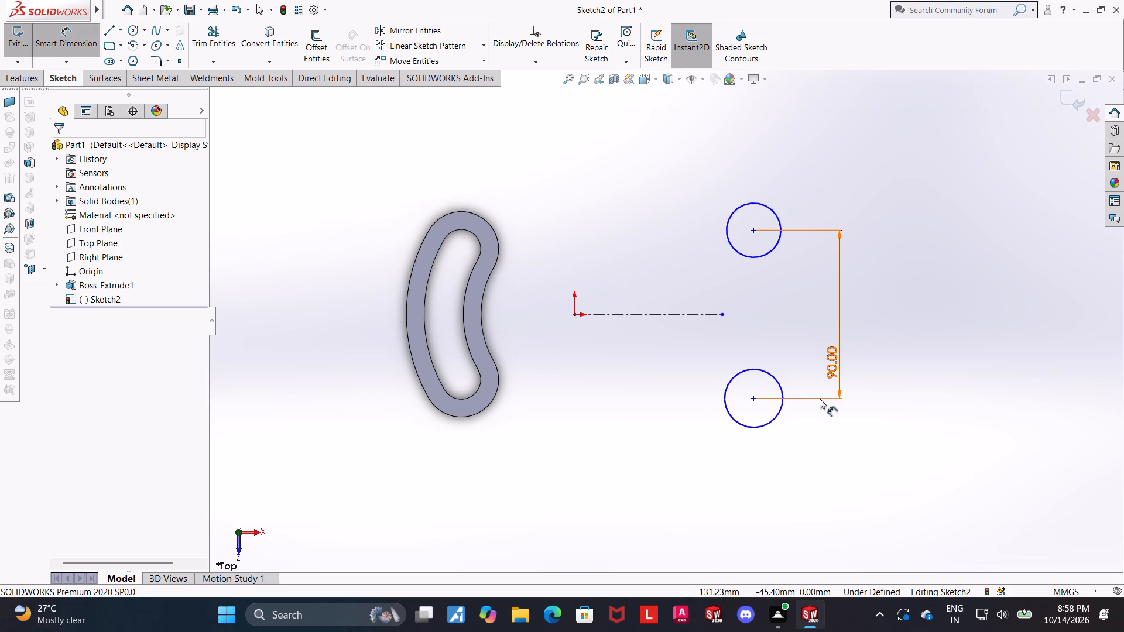
left_click(776, 211)
left_click(800, 180)
key("2")
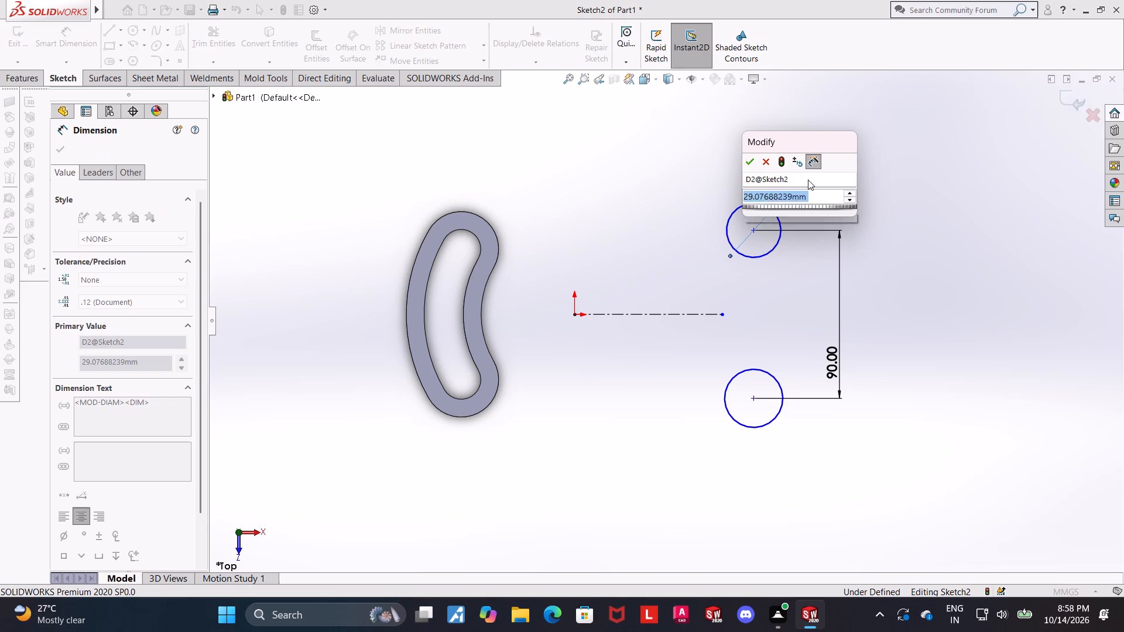
key("0")
key("Return")
key("Escape")
key("Escape")
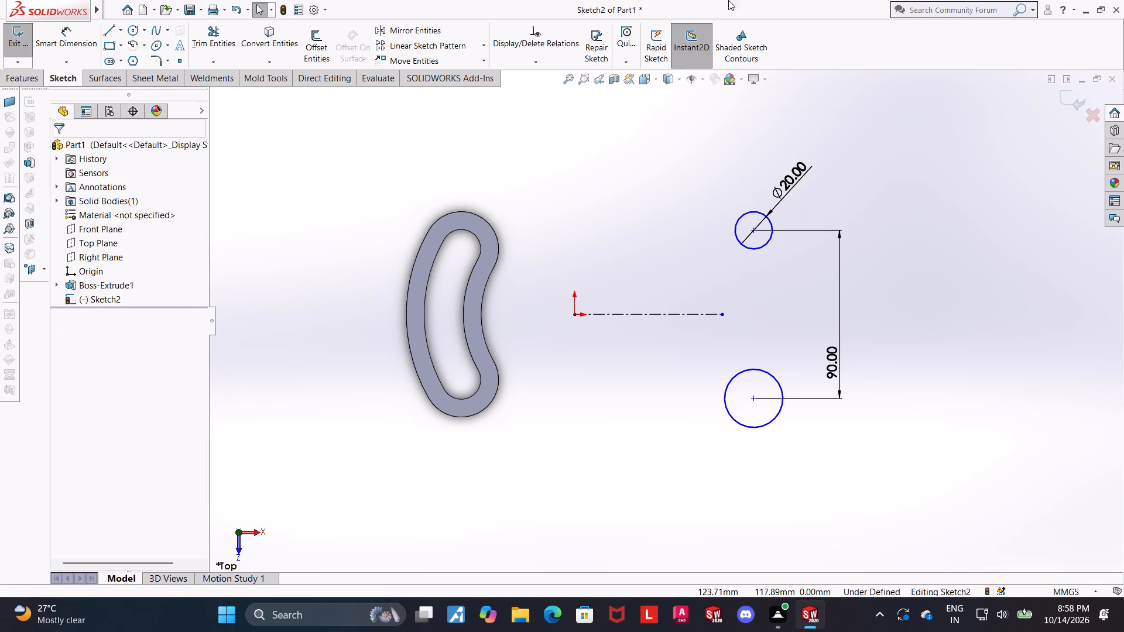
Sketch a smaller circle about 9.4 mm in diameter, concentric inside the upper circle.
scroll(772, 222, "up", 3)
scroll(766, 267, "down", 2)
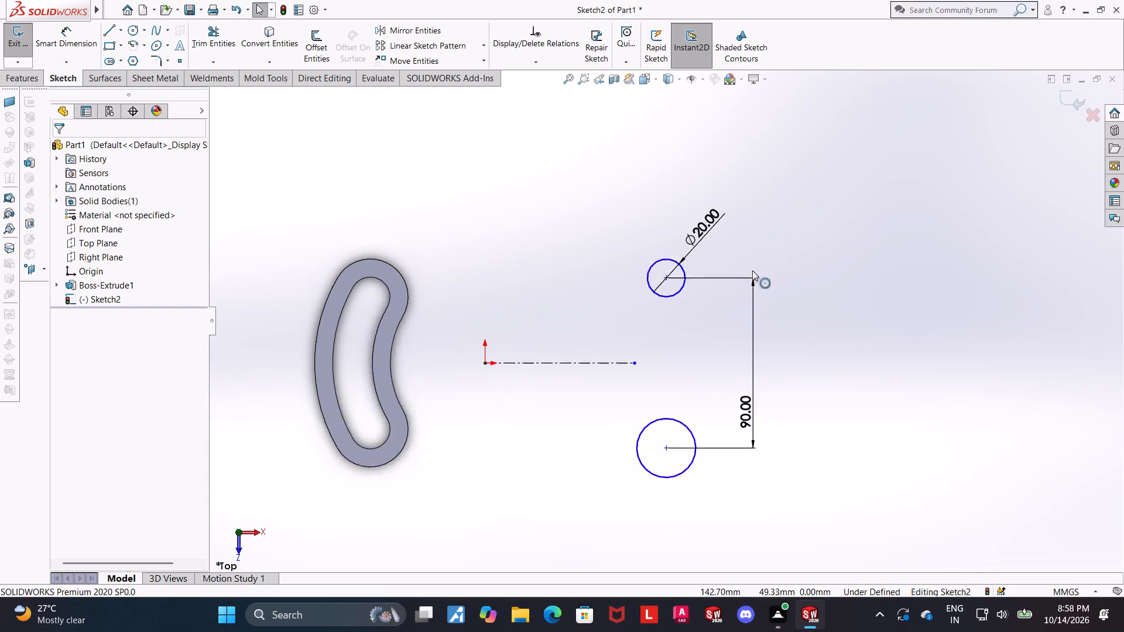
scroll(752, 270, "down", 4)
key("Escape")
left_click(132, 29)
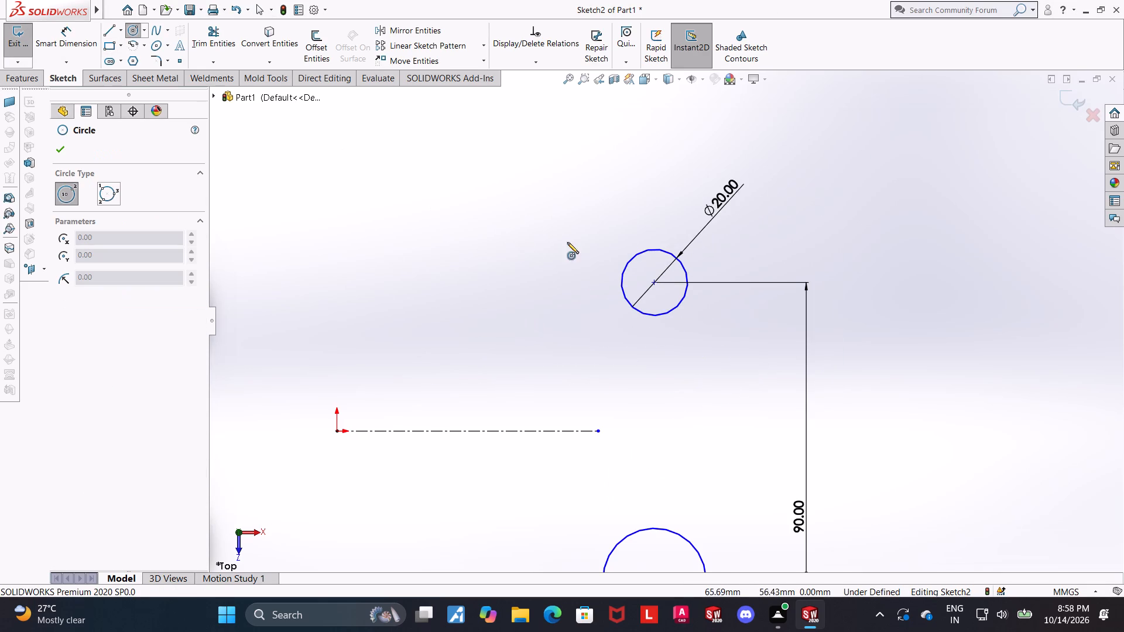
left_click(656, 283)
left_click(663, 269)
key("Escape")
key("Escape")
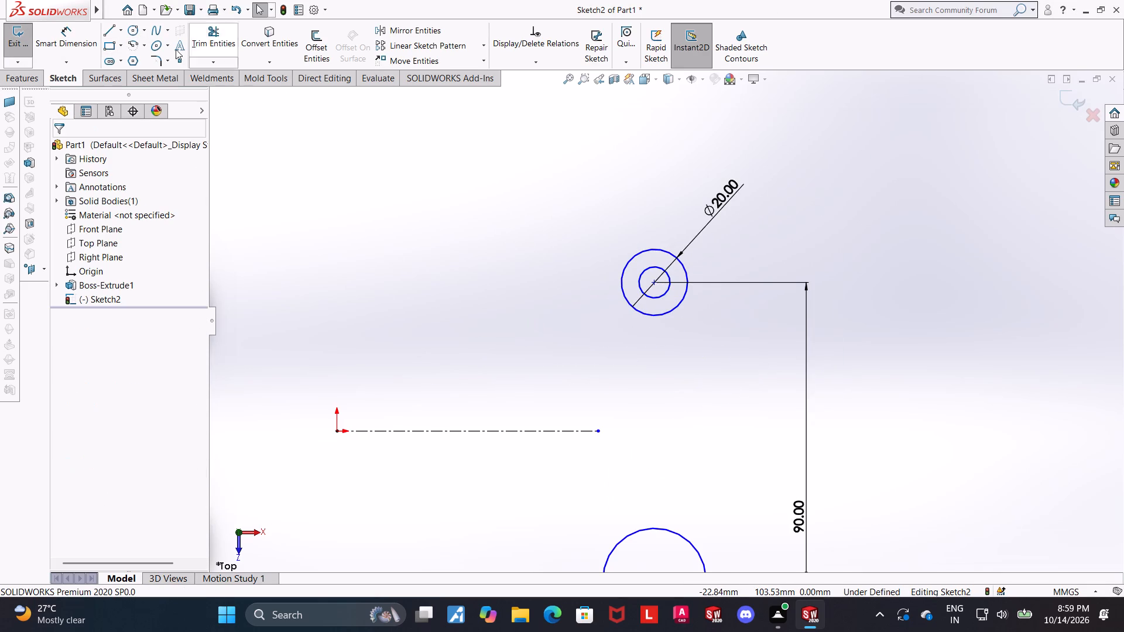
Dimension the upper inner circle with a diameter of 12.5 mm.
left_click(79, 41)
left_click(668, 275)
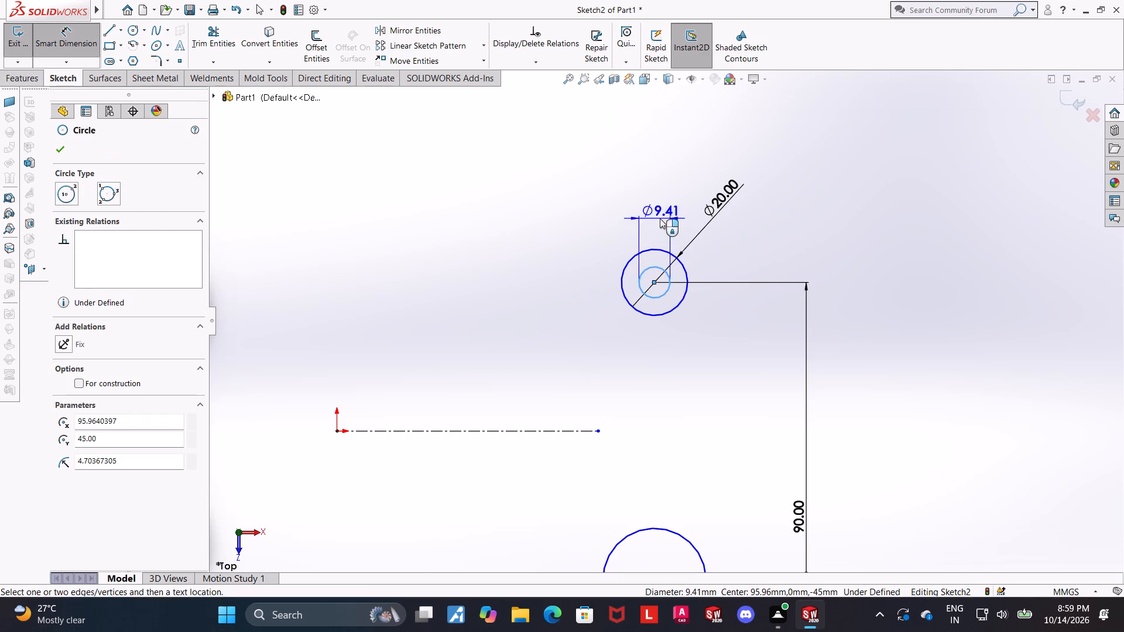
left_click(660, 218)
type("12.")
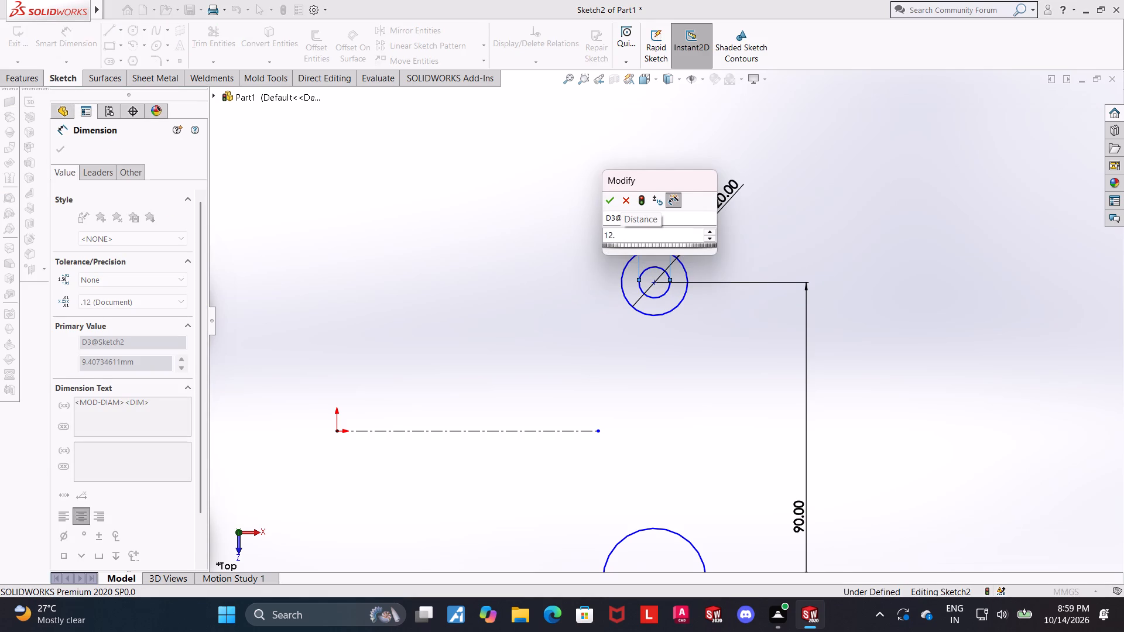
key("5")
key("Return")
scroll(875, 548, "up", 3)
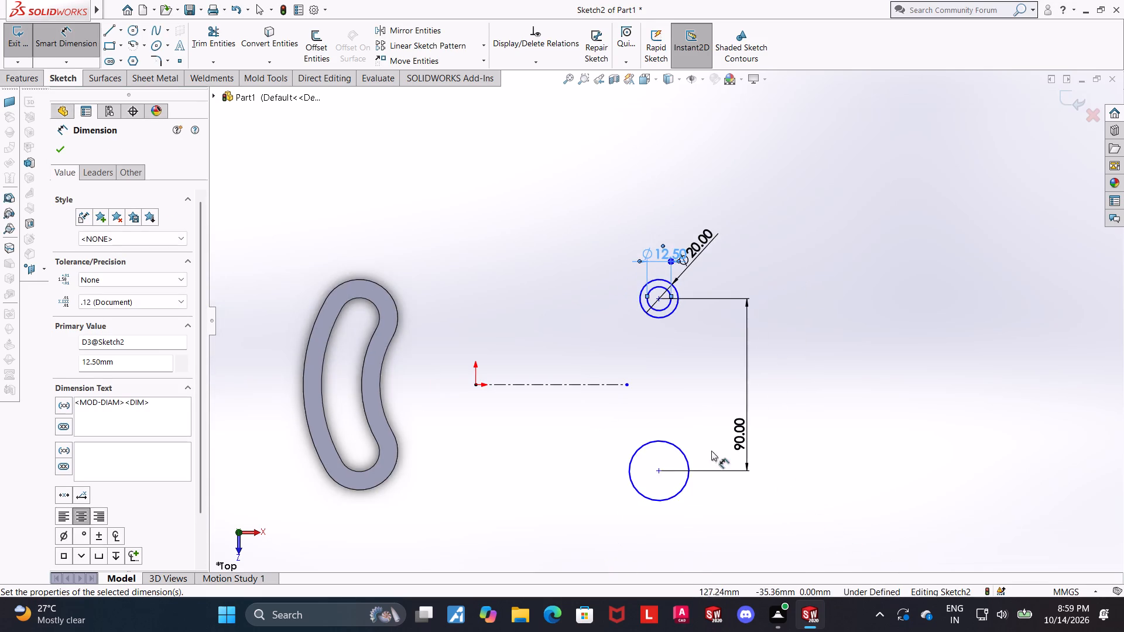
scroll(627, 512, "down", 1)
scroll(683, 489, "down", 1)
left_click(694, 308)
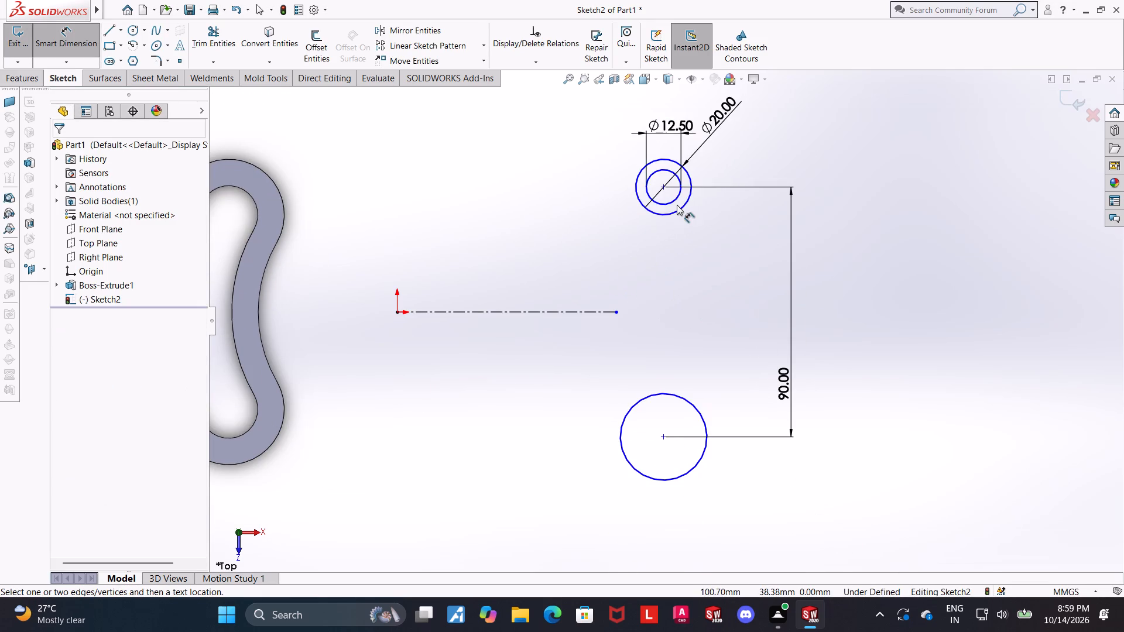
left_click(681, 211)
key("Escape")
key("Escape")
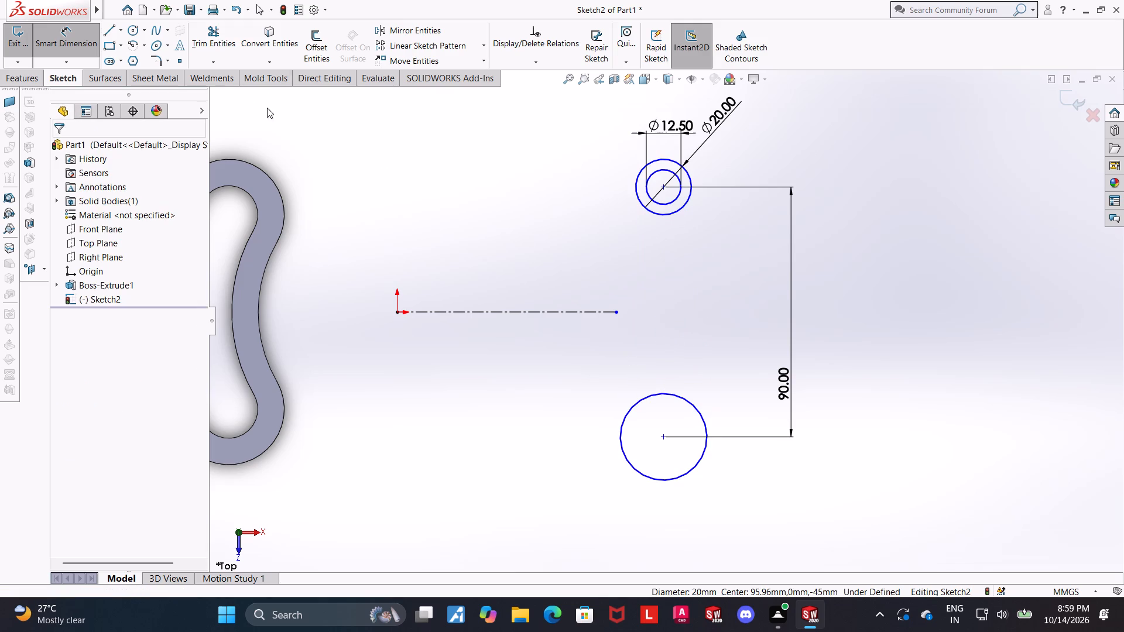
Sketch a smaller circle about 16 mm in diameter, concentric inside the lower circle.
left_click(129, 26)
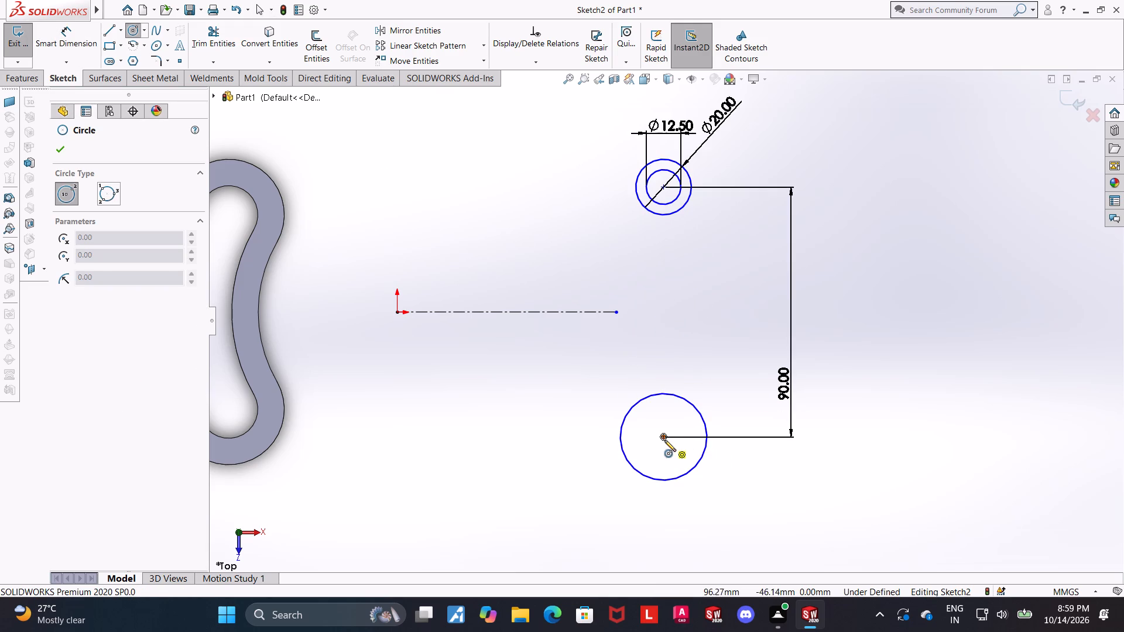
left_click(664, 439)
left_click(677, 419)
key("Escape")
key("Escape")
key("Escape")
key("Escape")
Add an Equal relation between the upper and lower outer circles.
left_click(678, 208)
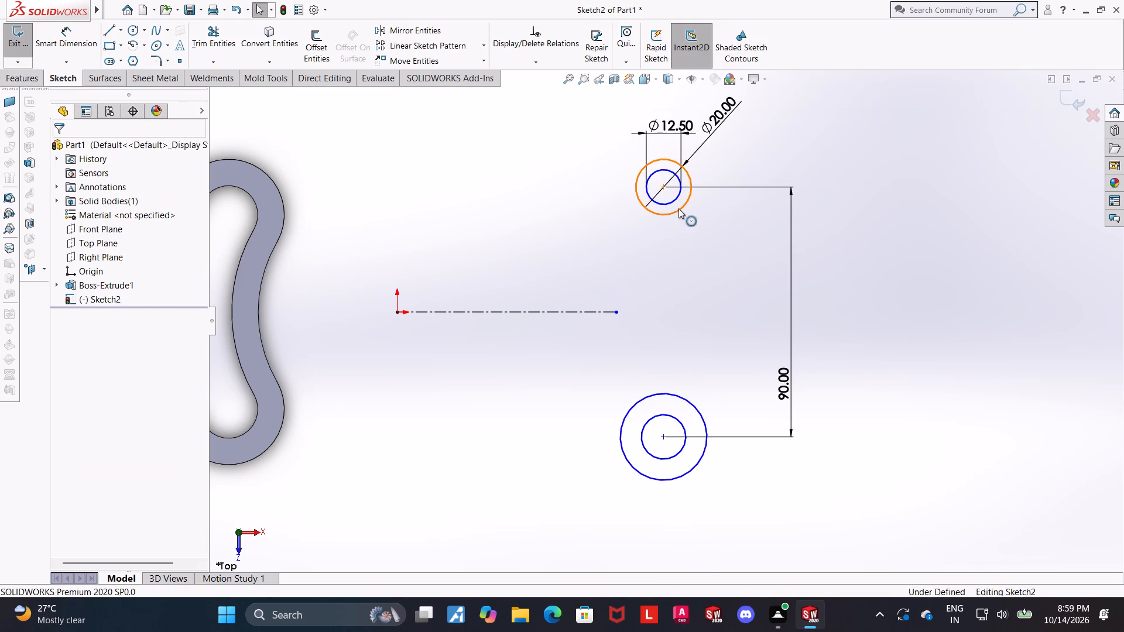
left_click(683, 394, "ctrl")
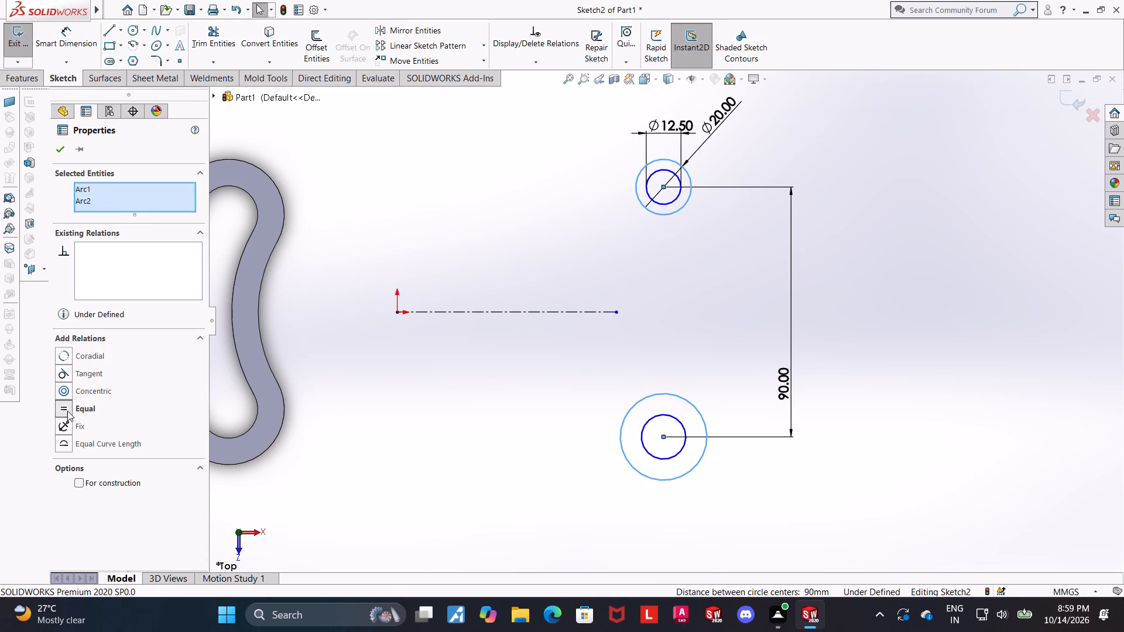
left_click(68, 411)
key("Escape")
Add an Equal relation between the upper and lower inner circles.
left_click(678, 425, "ctrl")
left_click(672, 204, "ctrl")
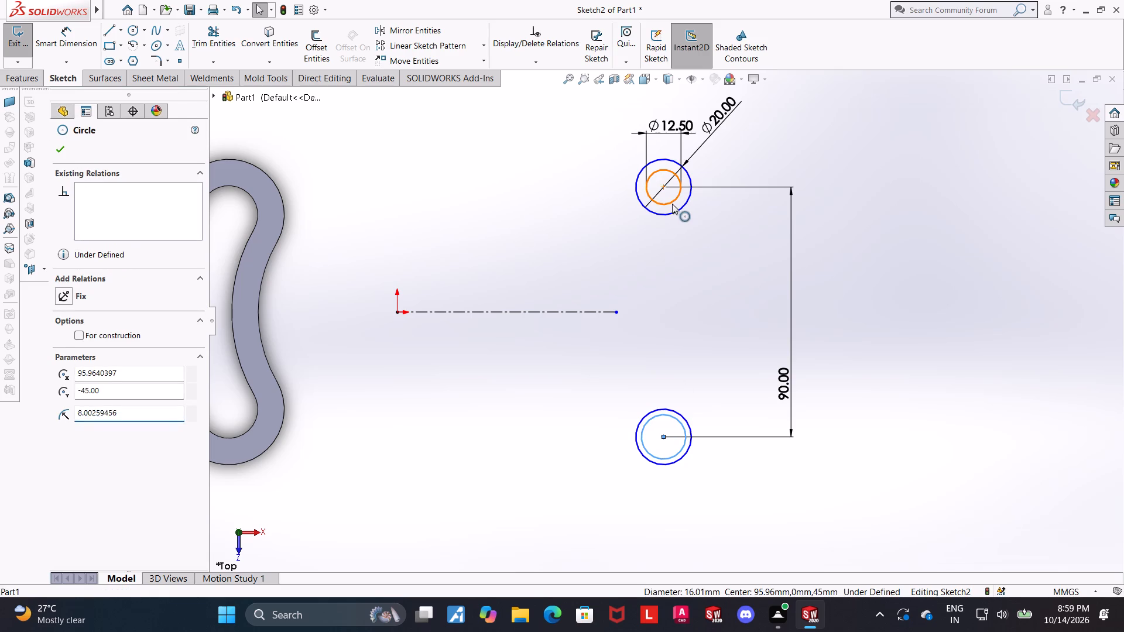
left_click(66, 406)
scroll(789, 406, "up", 3)
scroll(733, 431, "down", 1)
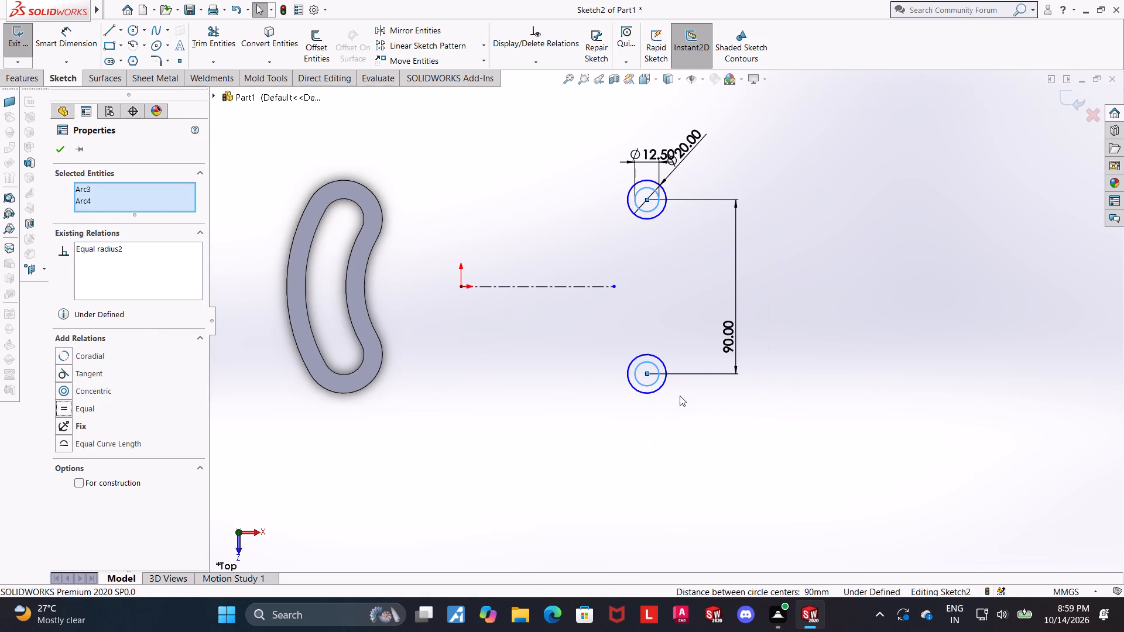
key("Escape")
Exit the sketch and extrude the two ring profiles 14 mm with the Mid Plane end condition.
scroll(625, 336, "down", 2)
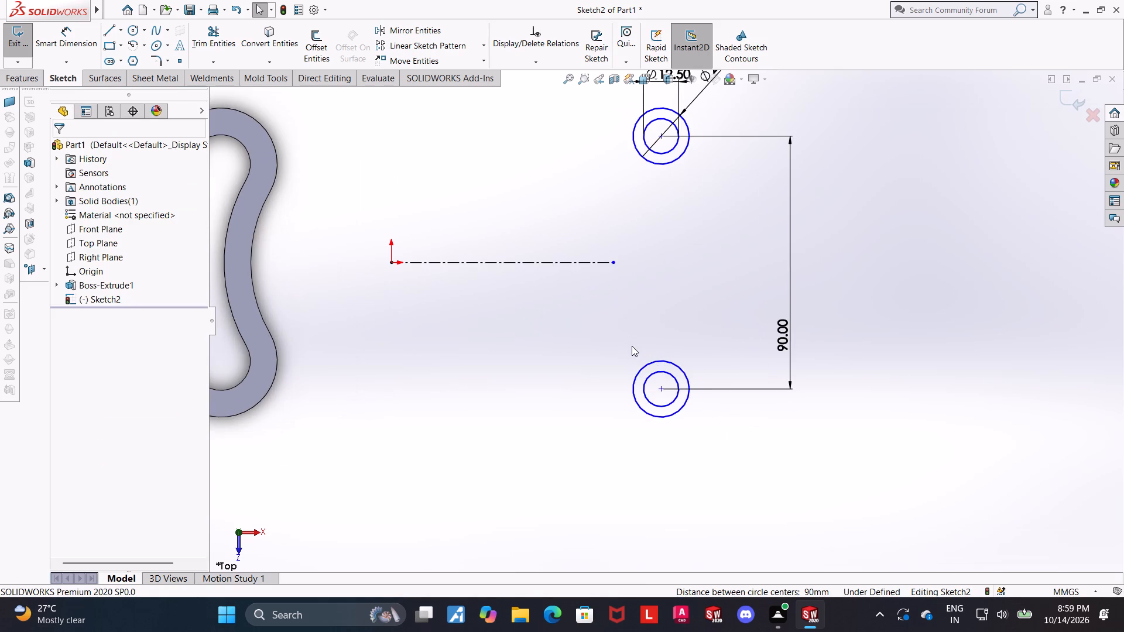
scroll(788, 345, "up", 1)
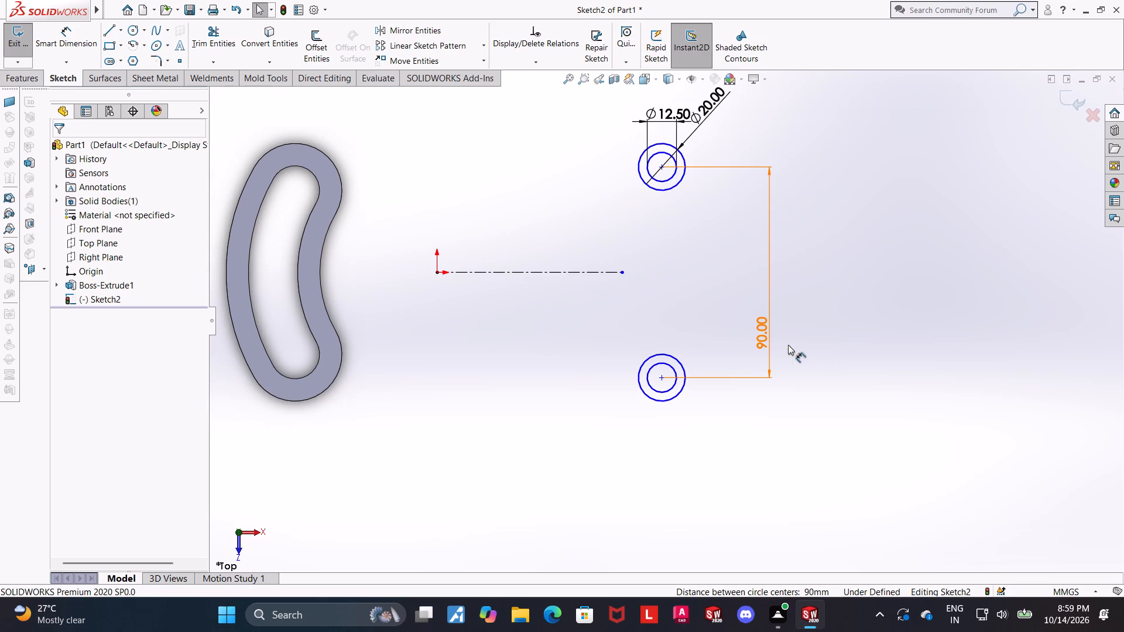
middle_click_drag(686, 414, 687, 311)
left_click(1075, 96)
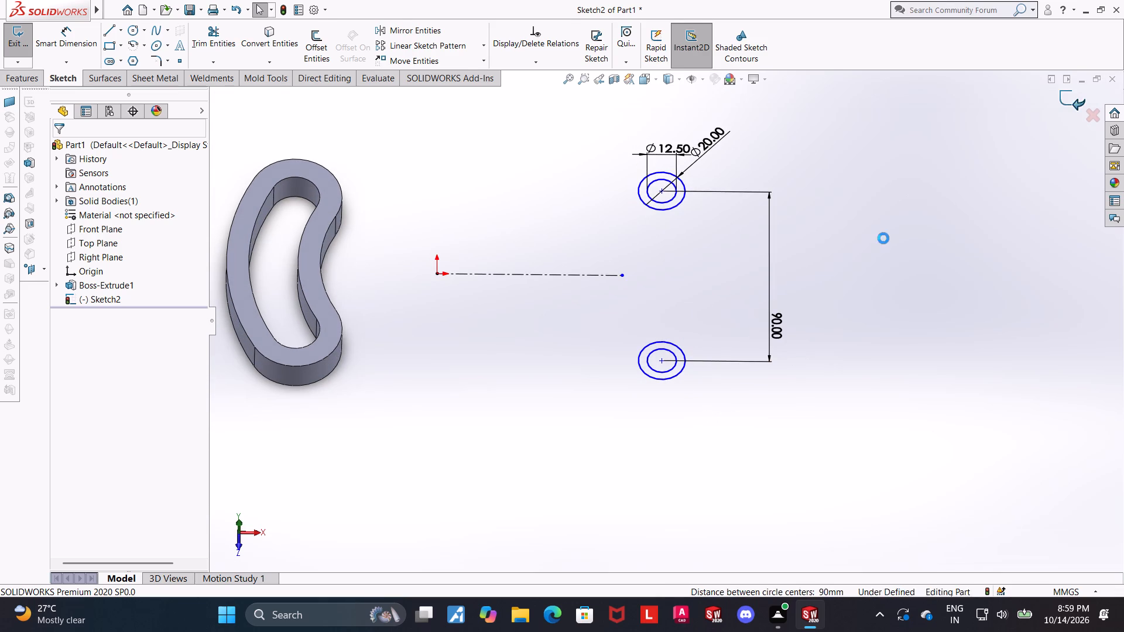
left_click(24, 32)
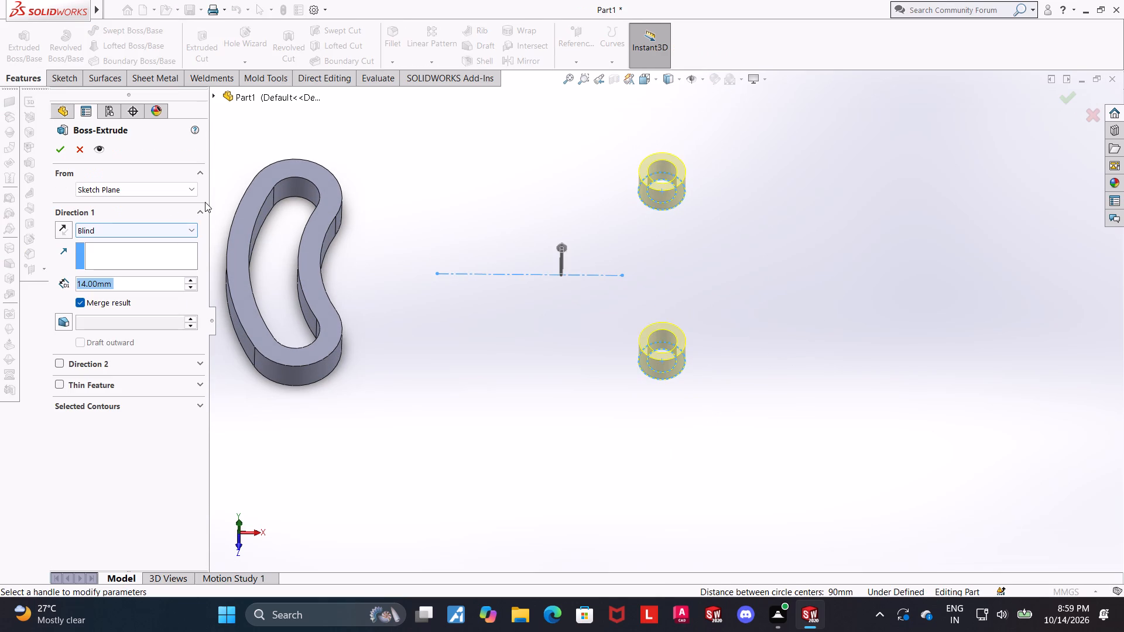
left_click(112, 233)
left_click(105, 300)
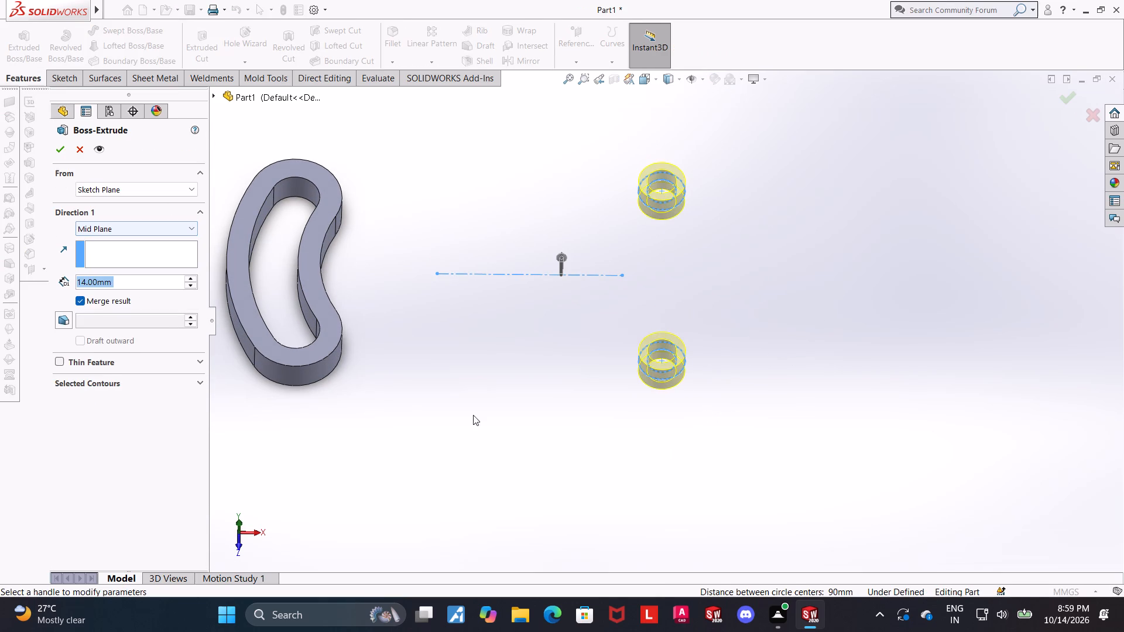
middle_click_drag(564, 446, 558, 308)
scroll(592, 194, "up", 1)
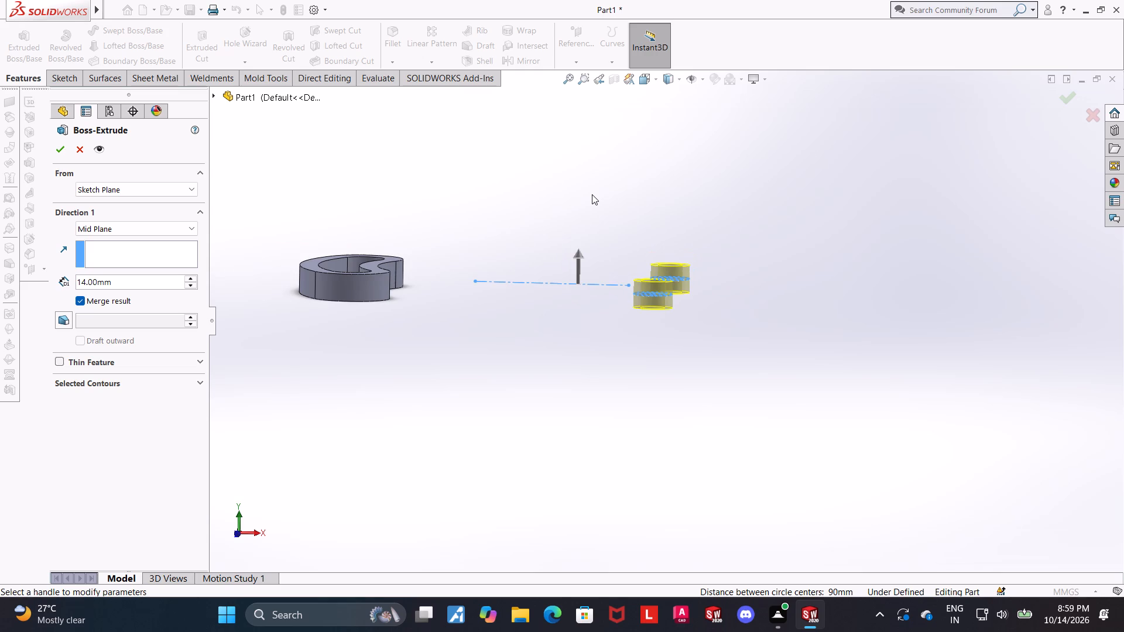
scroll(592, 194, "down", 1)
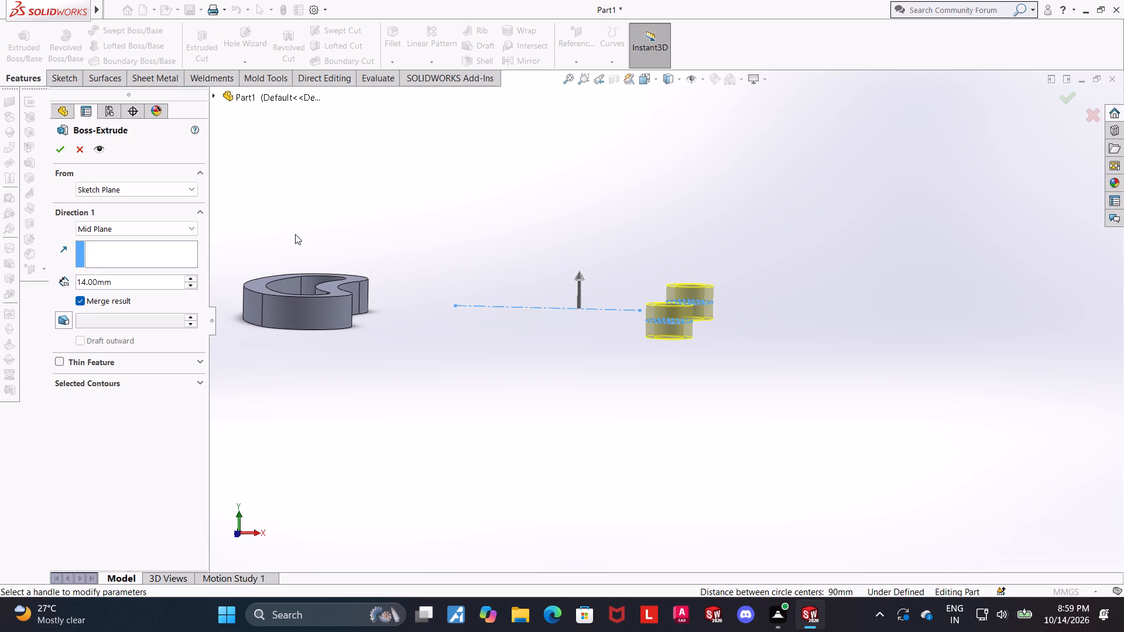
left_click(64, 152)
Examine the curved slot body and the two extruded rings from the front, angled and top views.
left_click(611, 352)
middle_click_drag(605, 350, 605, 324)
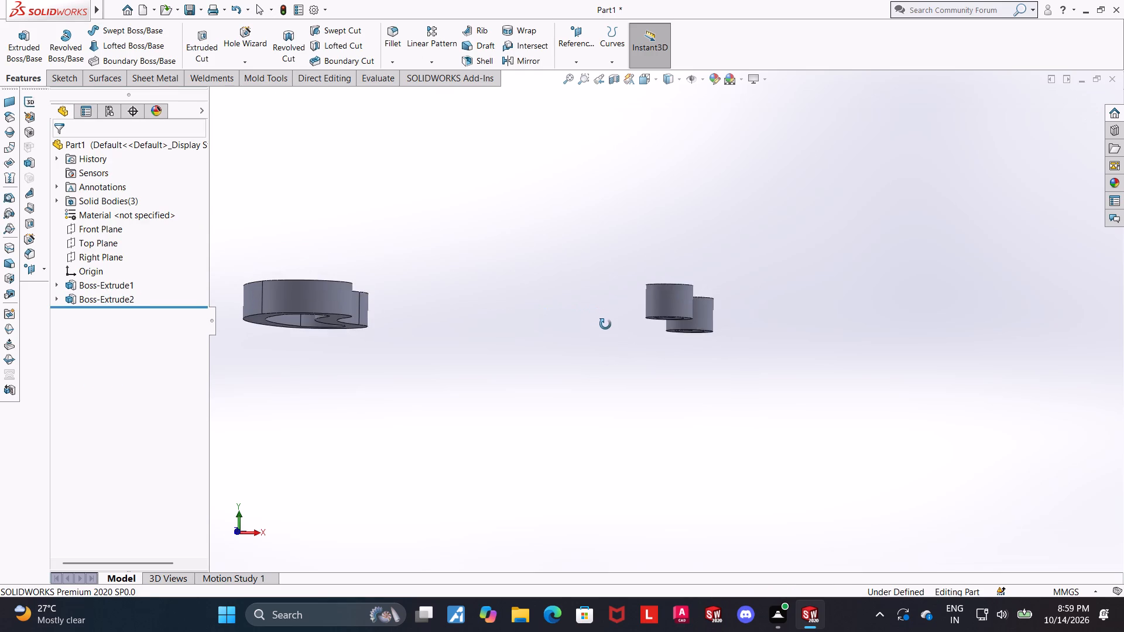
middle_click_drag(605, 324, 612, 324)
left_click(647, 84)
left_click(521, 359)
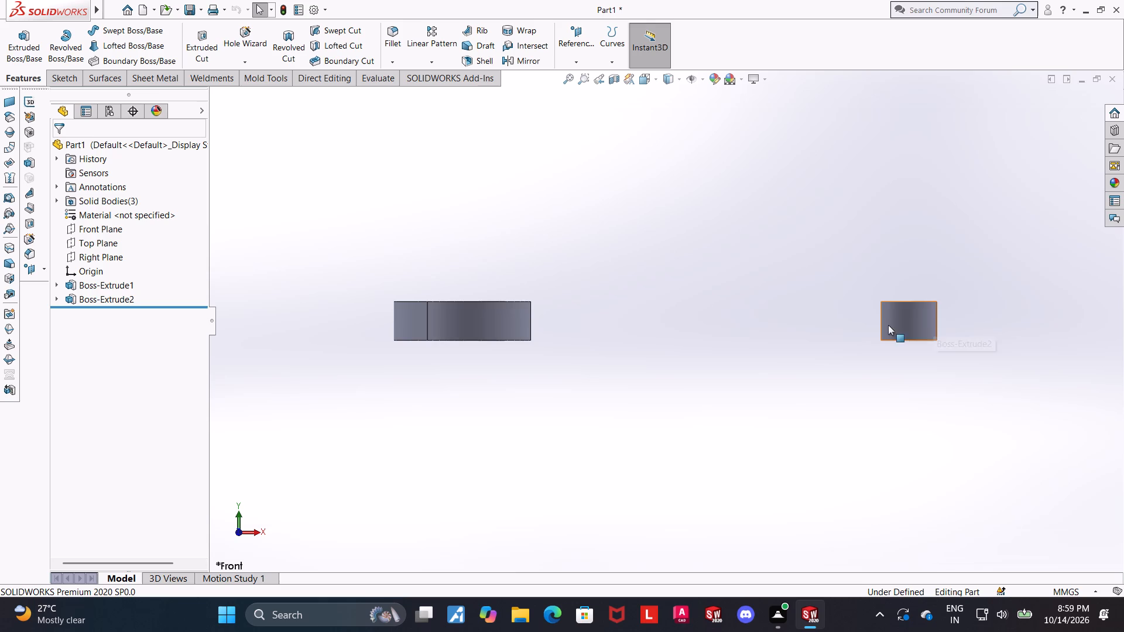
scroll(1023, 348, "up", 3)
middle_click_drag(931, 296, 901, 515)
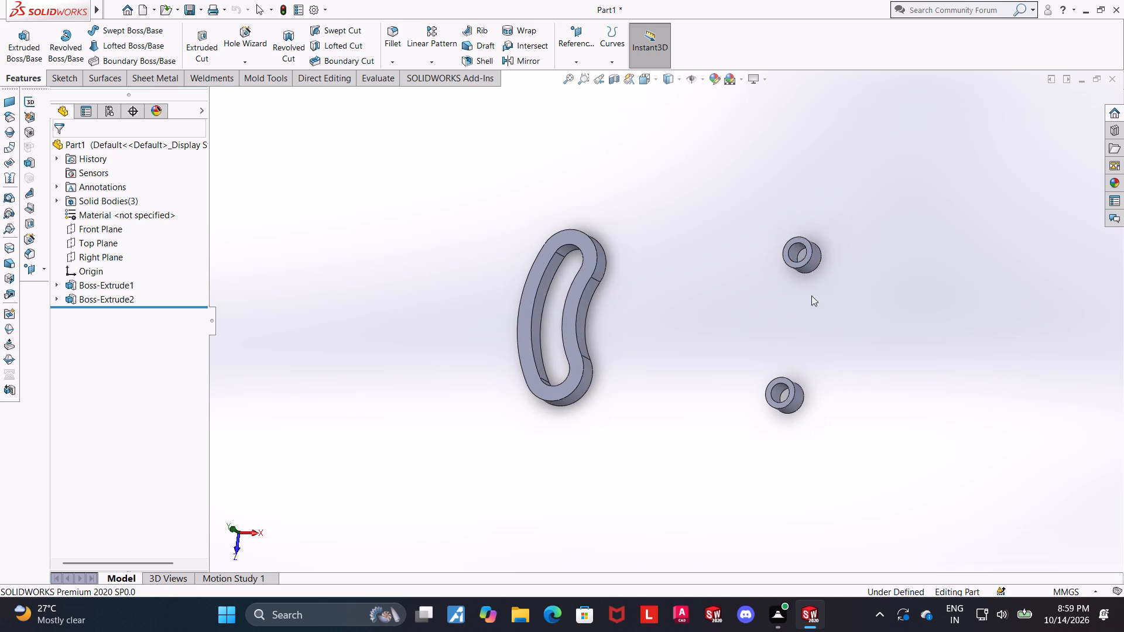
left_click(640, 81)
left_click(491, 378)
scroll(855, 372, "up", 1)
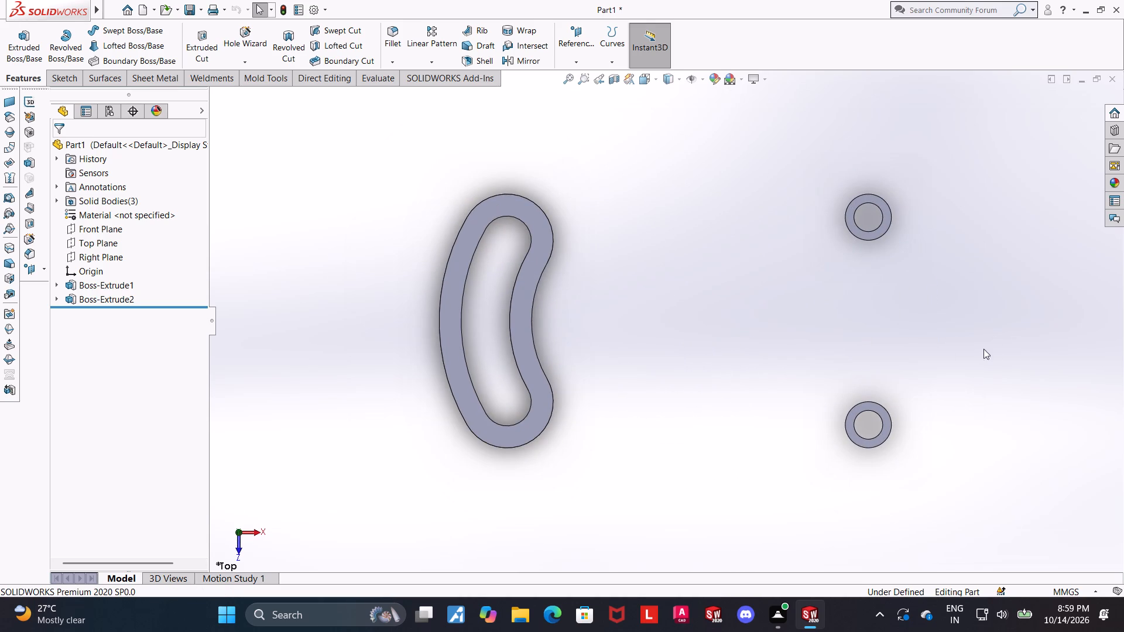
Start a sketch on the Top Plane and draw a horizontal line about 156.6 mm long from the slot body's top to the upper ring's top.
left_click(81, 253)
left_click(74, 243)
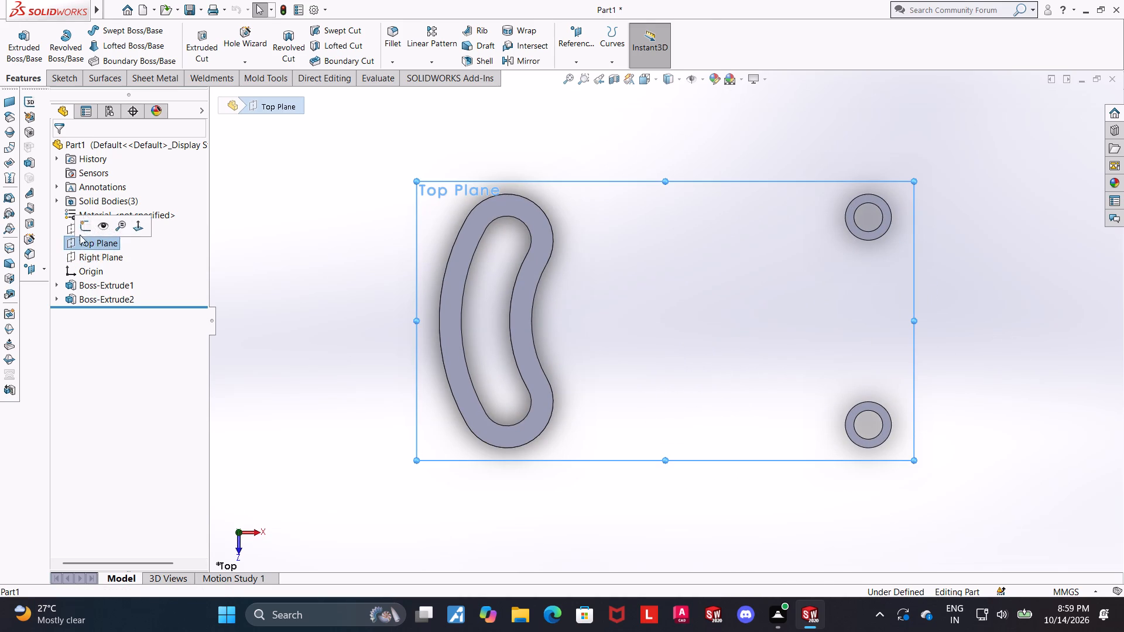
left_click(85, 222)
scroll(791, 346, "up", 3)
scroll(835, 363, "down", 2)
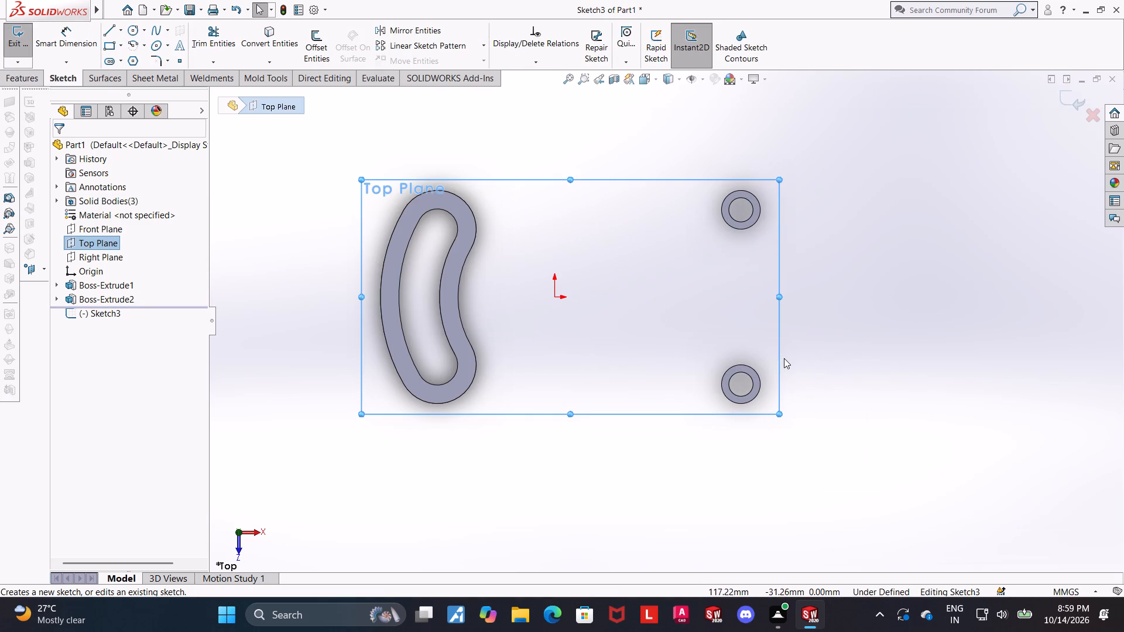
key("Escape")
left_click(104, 30)
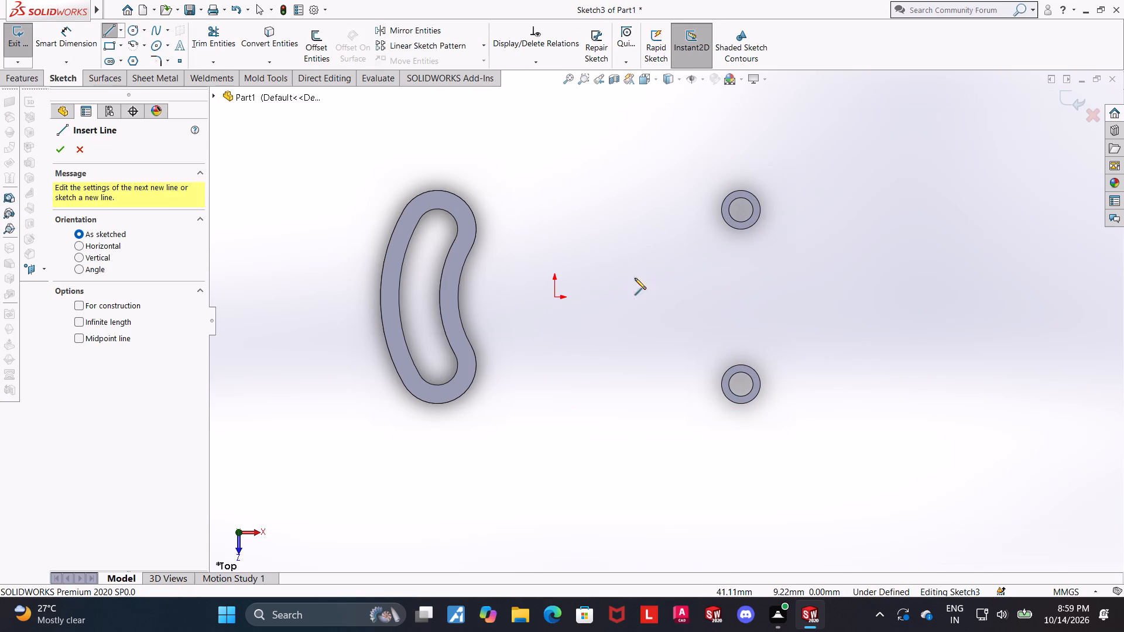
left_click(440, 190)
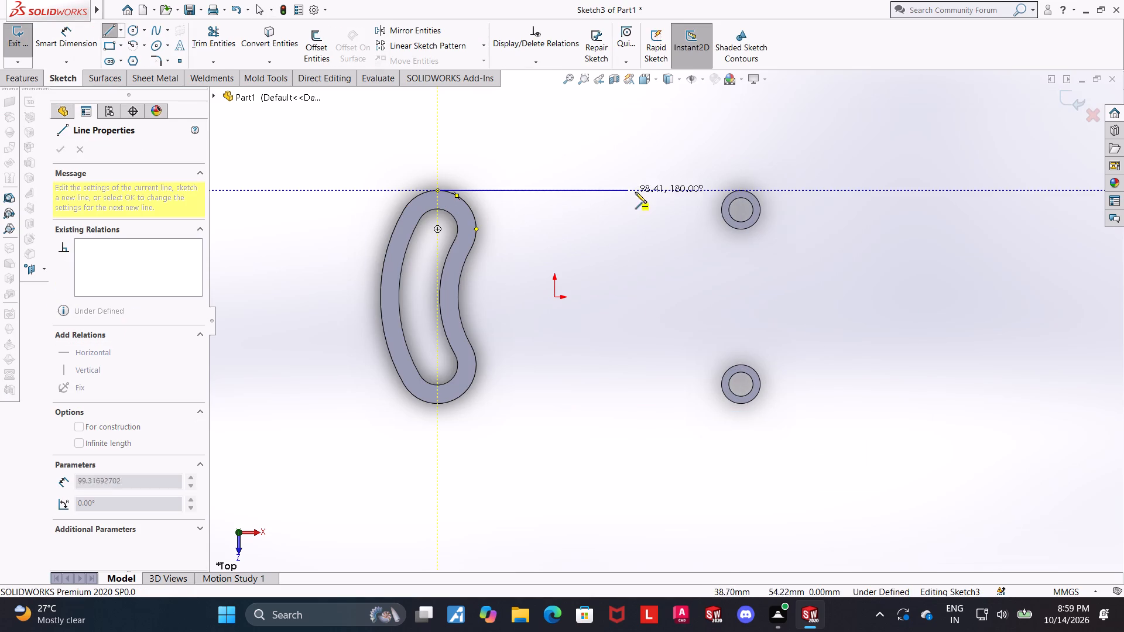
left_click(742, 190)
key("Escape")
key("Escape")
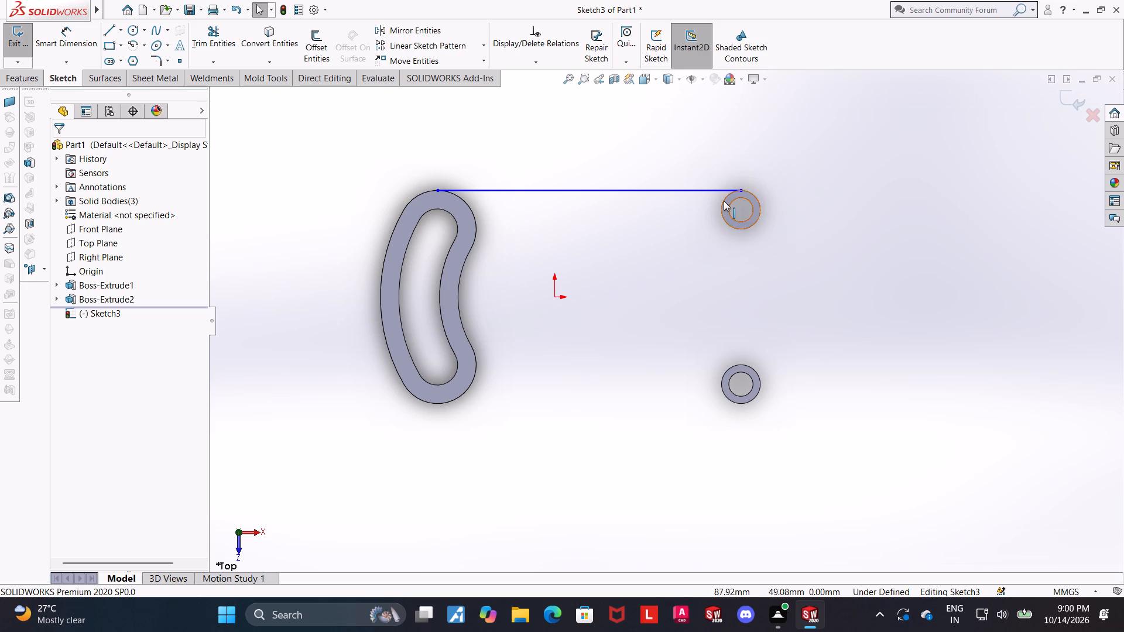
Add a Tangent relation between the horizontal line and the upper ring's outer edge.
left_click(724, 201)
left_click(715, 192, "ctrl")
left_click(65, 349)
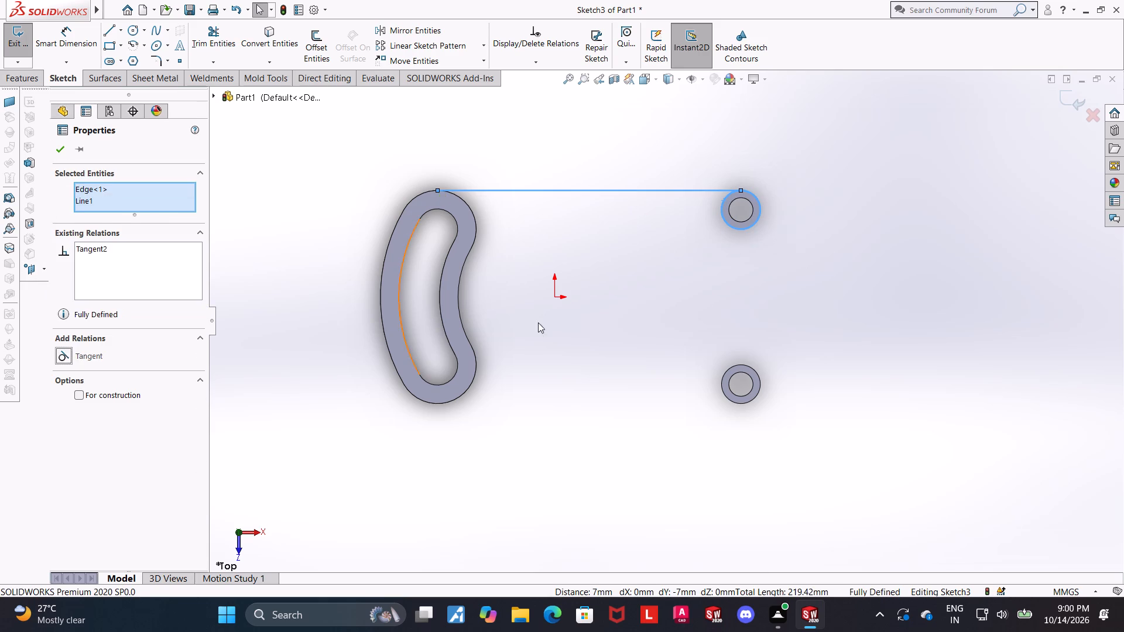
left_click(823, 285)
Add a Tangent relation between the horizontal line and the slot body's upper outer end arc.
left_click(424, 192, "ctrl")
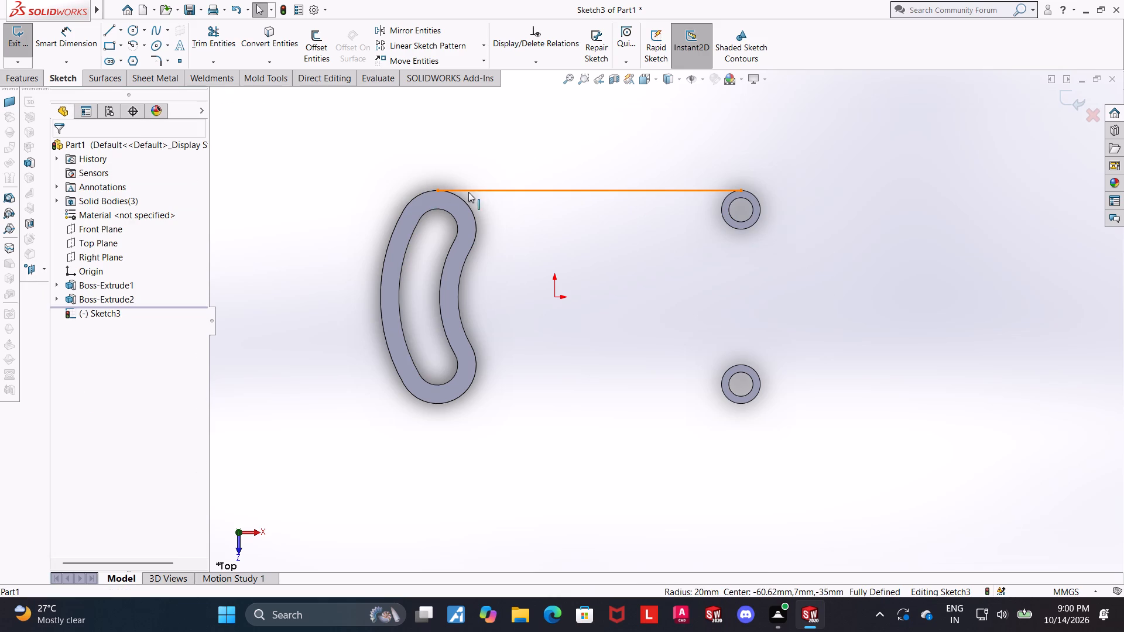
left_click(426, 192)
left_click(475, 193, "ctrl")
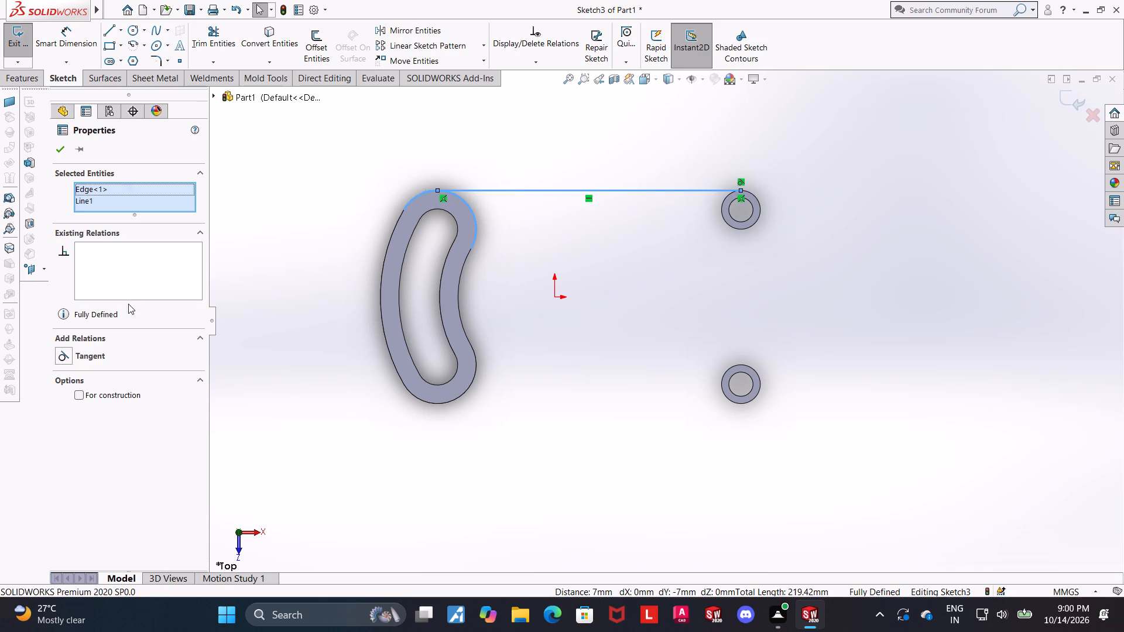
left_click(70, 353)
key("Escape")
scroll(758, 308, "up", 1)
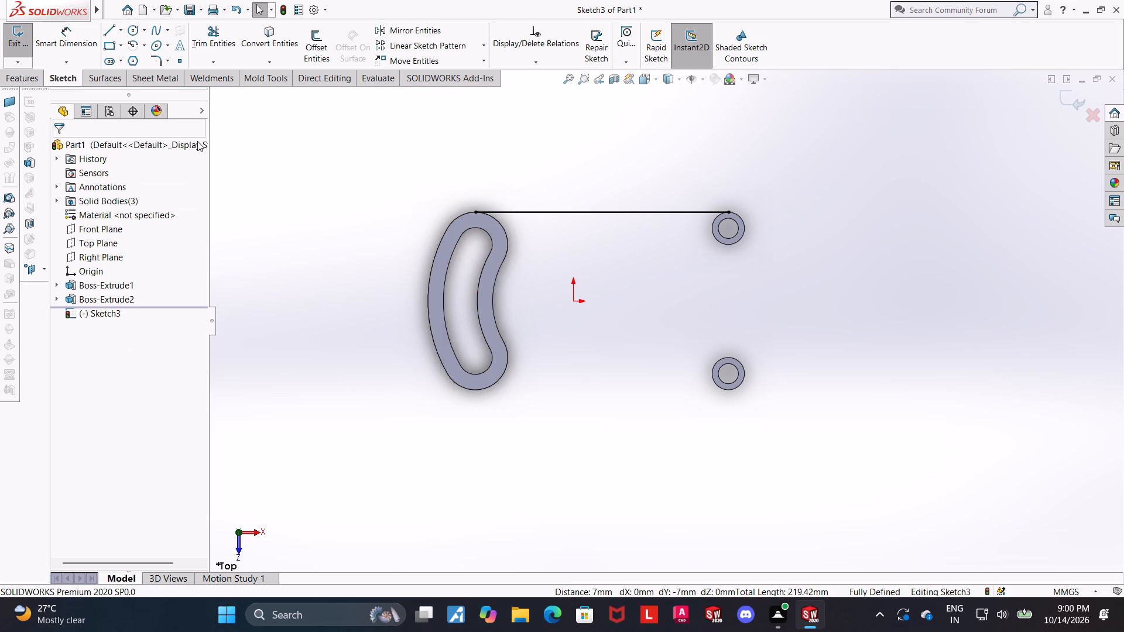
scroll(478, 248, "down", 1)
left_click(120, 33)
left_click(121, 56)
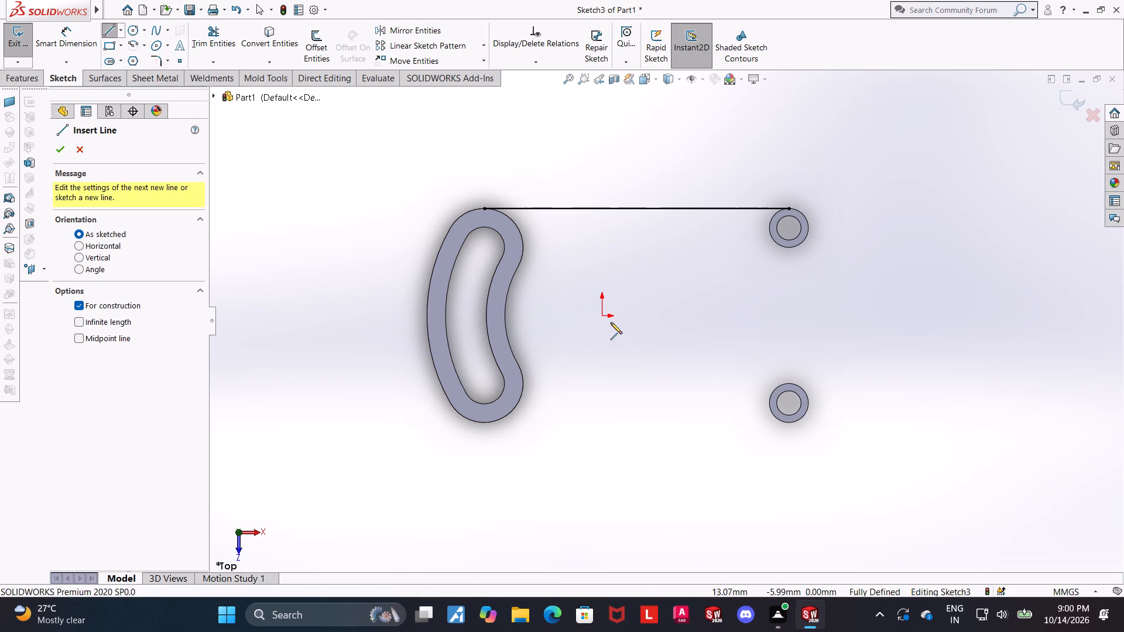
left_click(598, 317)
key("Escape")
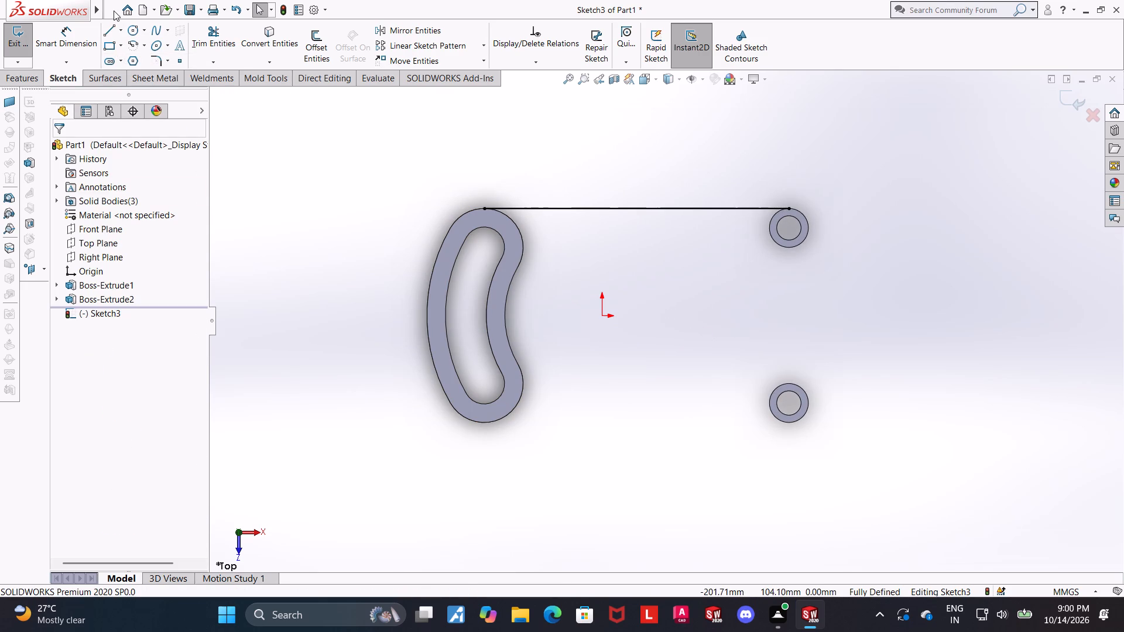
Draw a horizontal centerline about 25 mm long from the origin toward the rings.
left_click(119, 33)
left_click(126, 65)
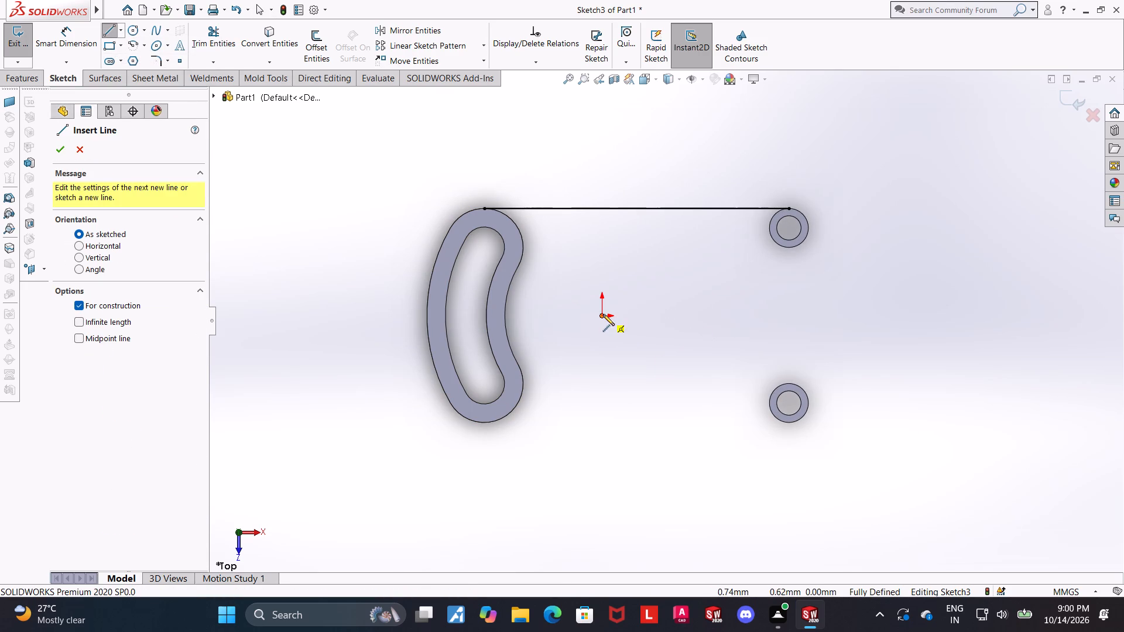
left_click(603, 314)
left_click(651, 317)
key("Escape")
key("Escape")
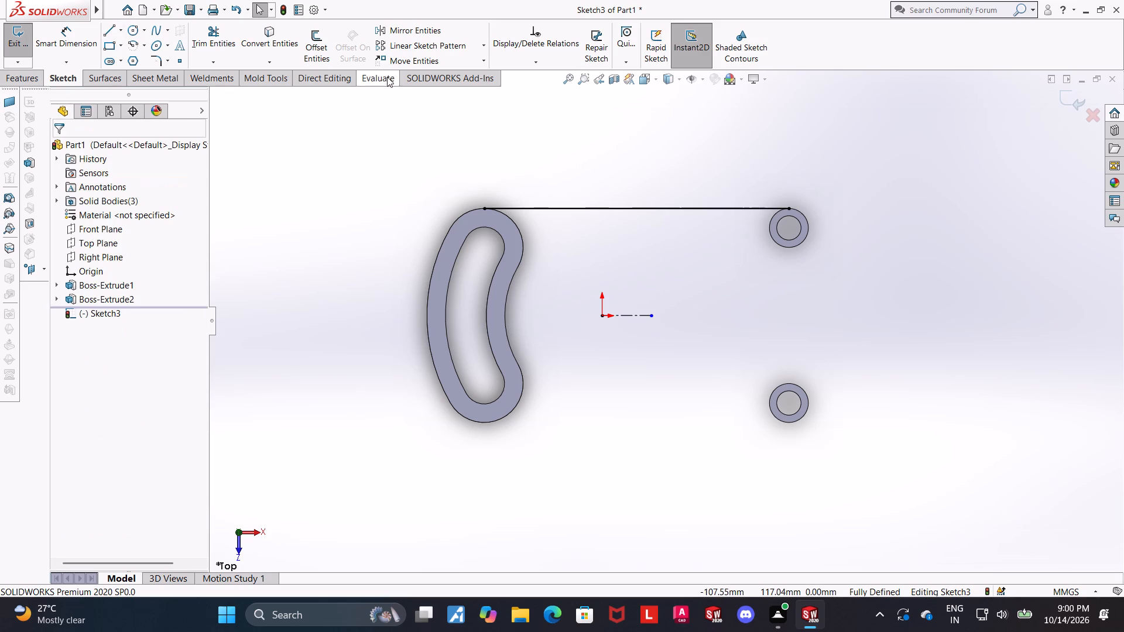
Mirror the upper tangent line about the horizontal centerline, keeping the original.
left_click(410, 33)
left_click(627, 205)
left_click(636, 318)
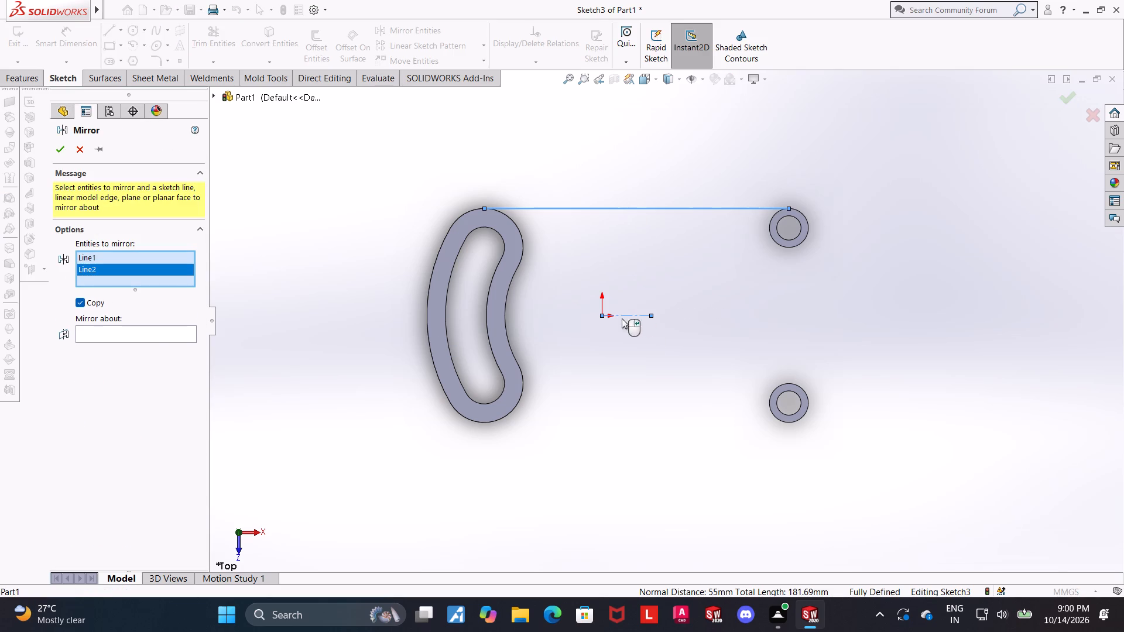
right_click(132, 269)
left_click(153, 294)
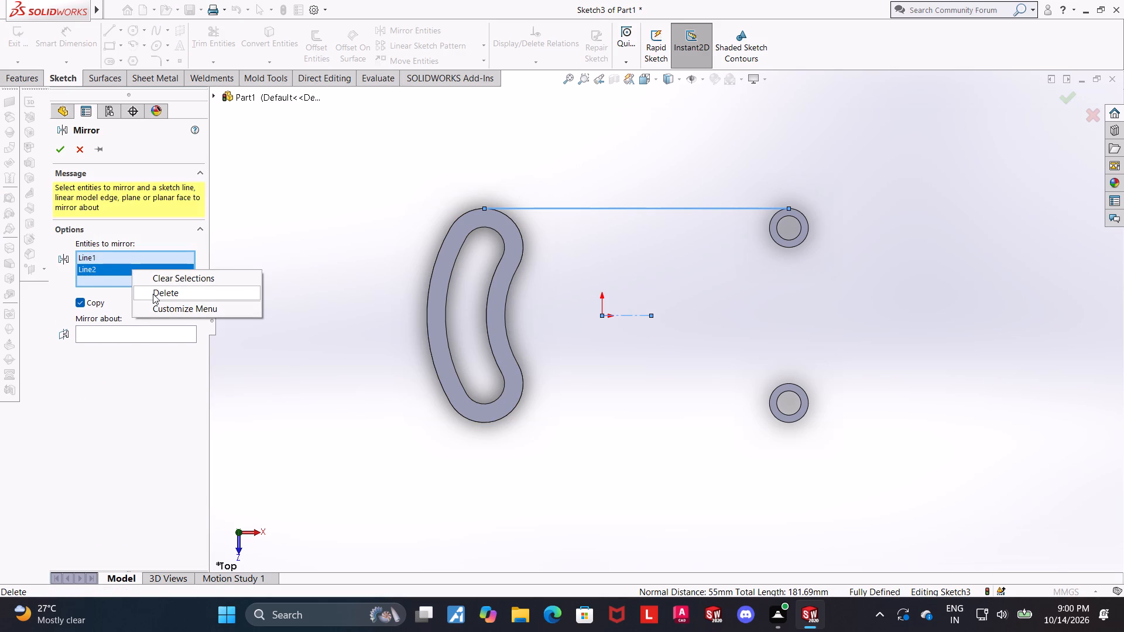
left_click(125, 310)
left_click(127, 316)
left_click(631, 312)
left_click(634, 318)
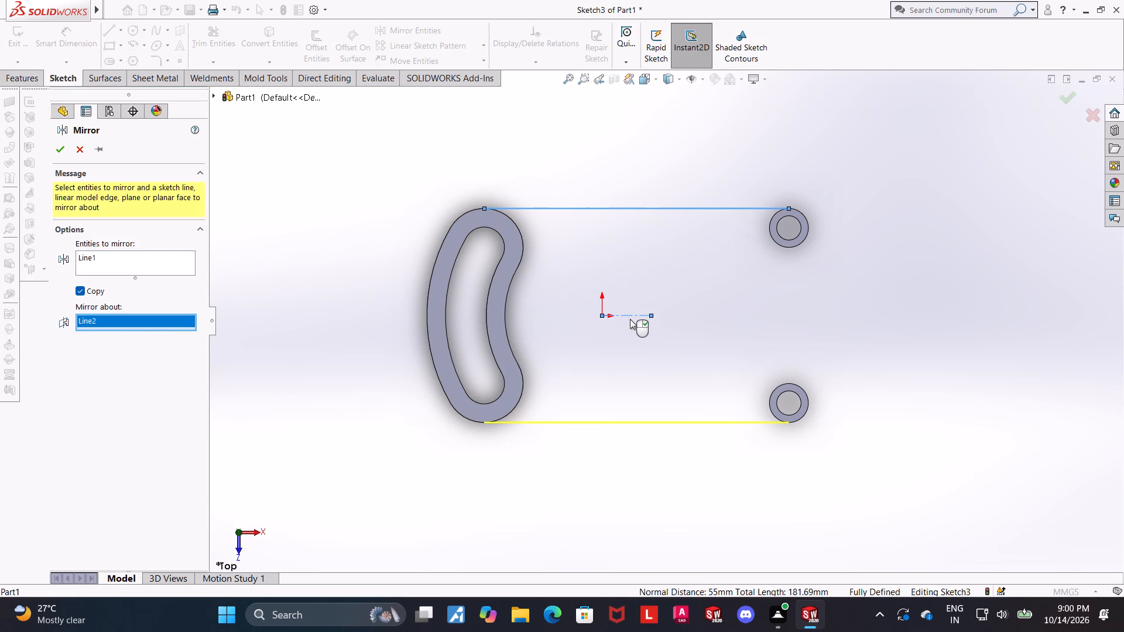
left_click(64, 149)
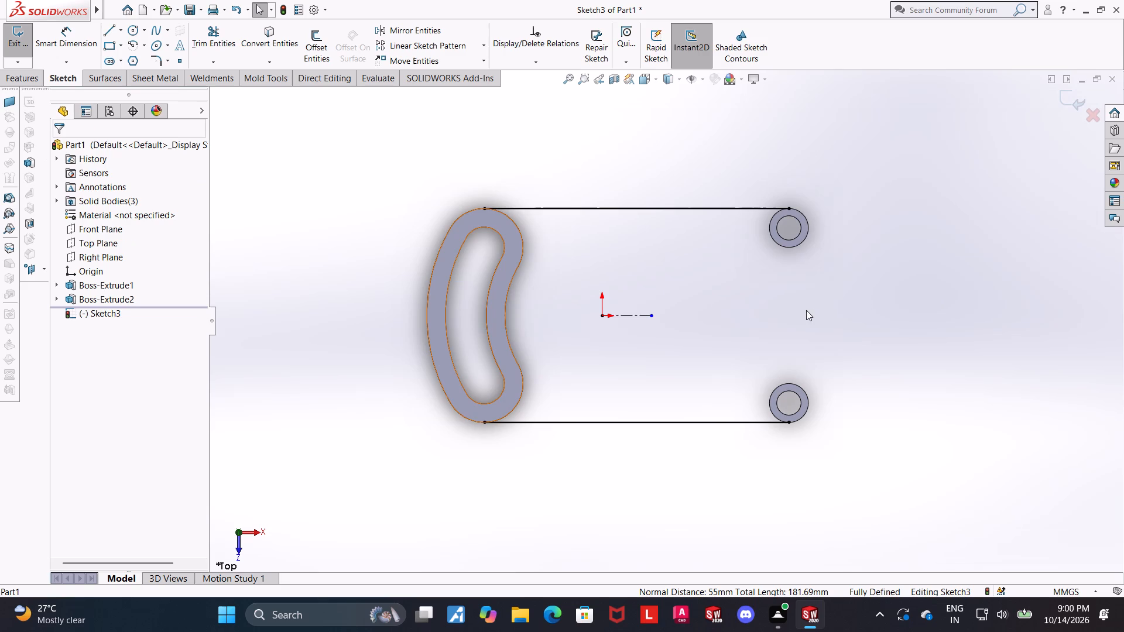
Draw a horizontal line about 66 mm long from the bottom of the upper ring toward the slot body.
scroll(804, 310, "up", 2)
scroll(809, 315, "down", 1)
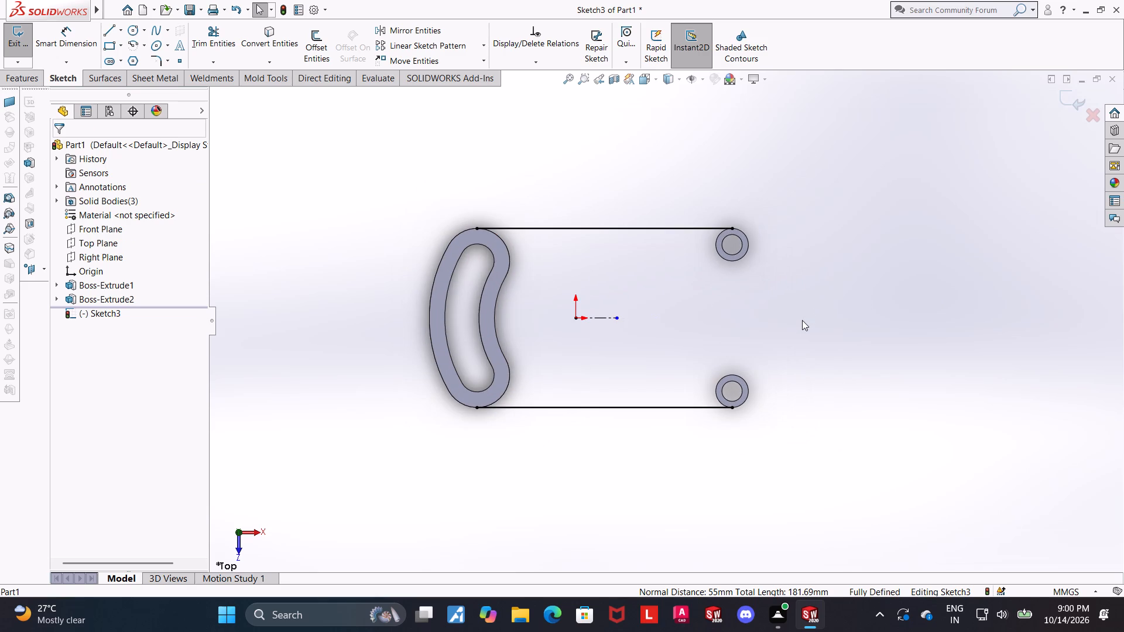
left_click(108, 33)
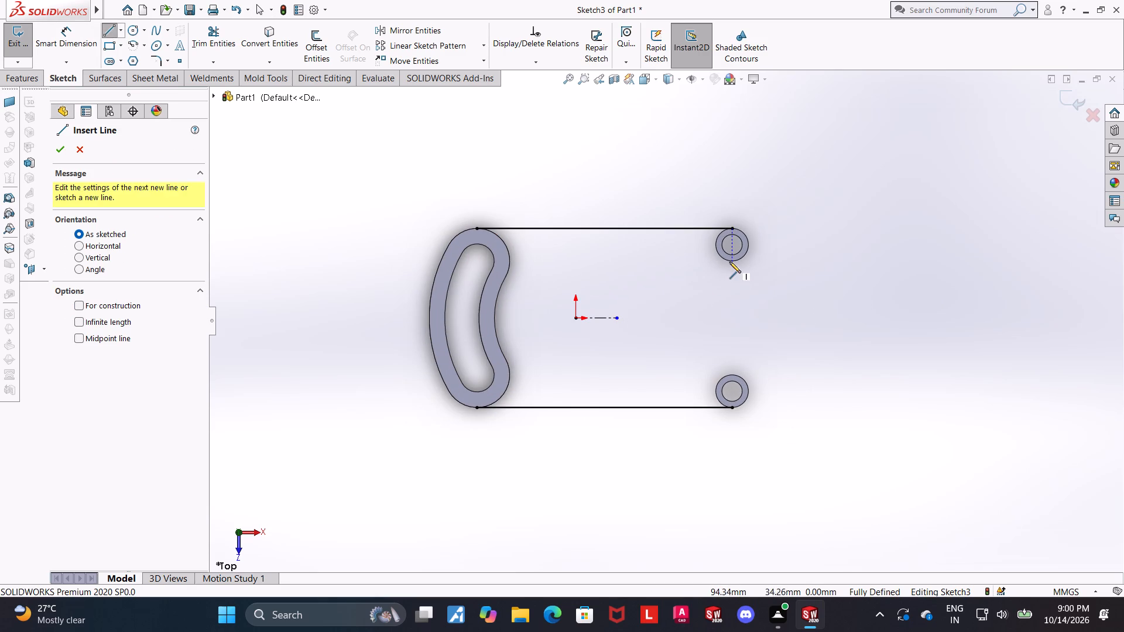
left_click(734, 260)
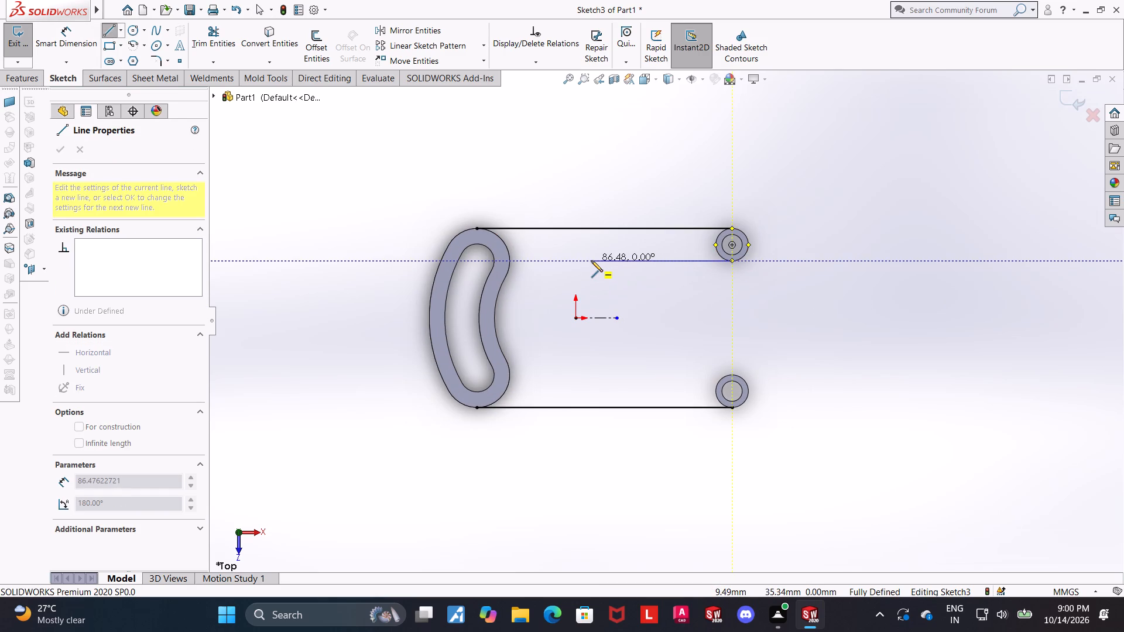
left_click(625, 261)
key("Escape")
key("Escape")
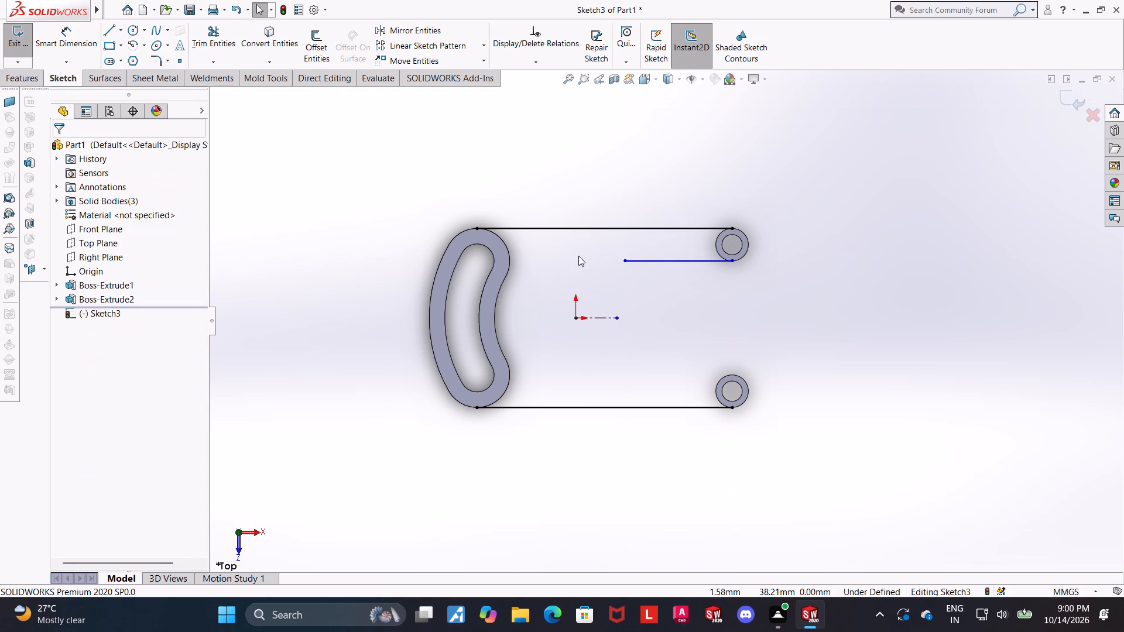
key("Escape")
Dimension the short horizontal line below the upper ring to a length of 40 mm.
left_click(53, 39)
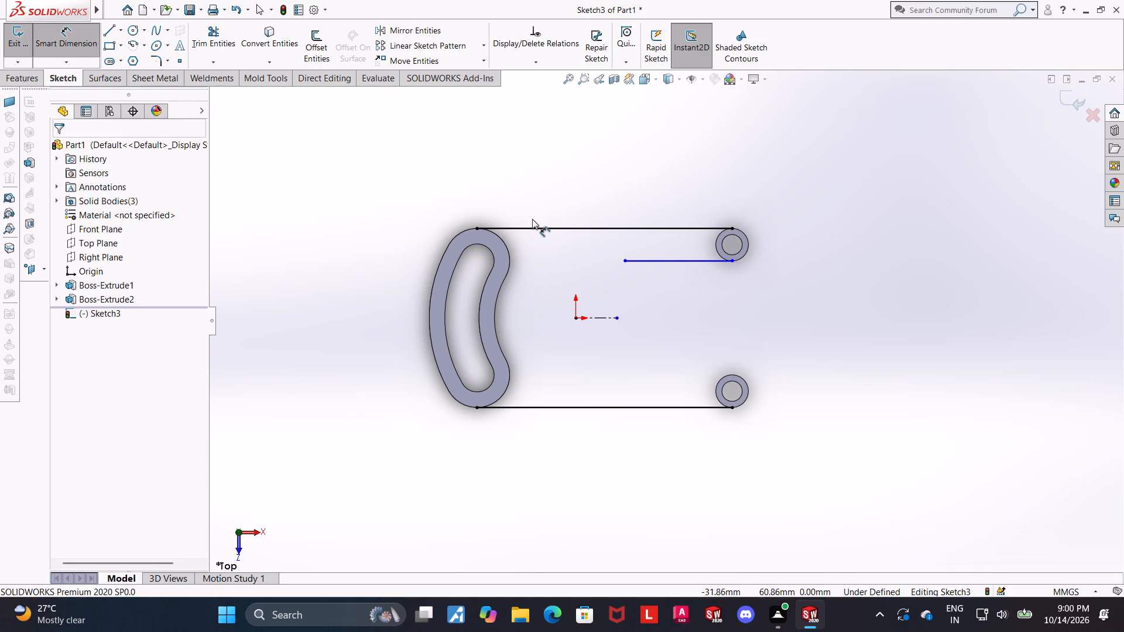
left_click(678, 257)
left_click(671, 312)
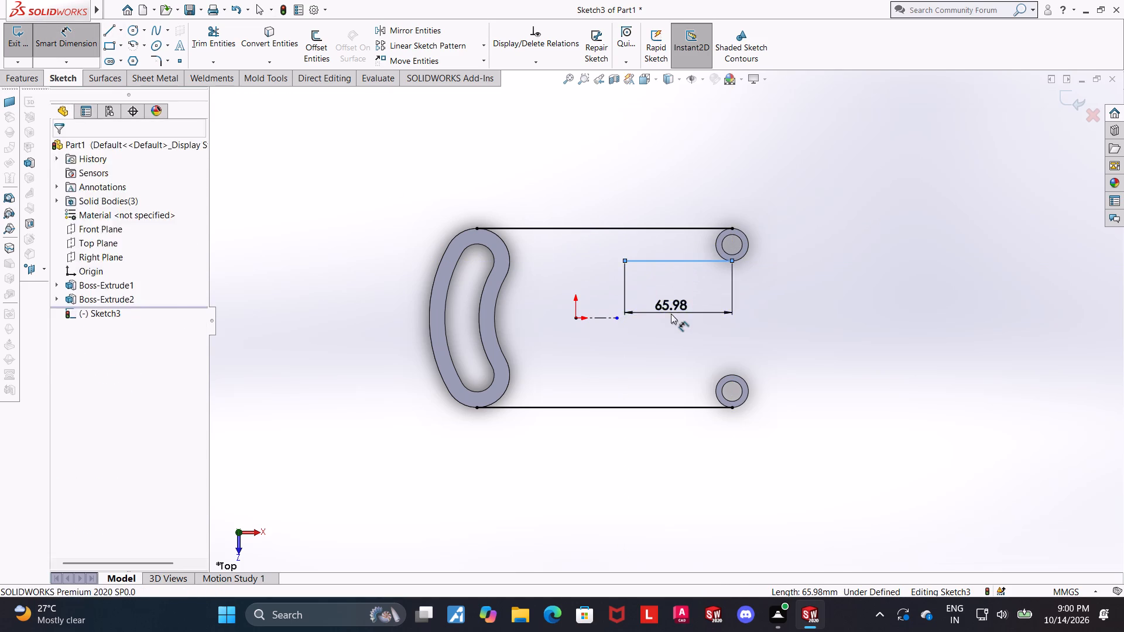
type("40")
key("Return")
key("Escape")
key("Escape")
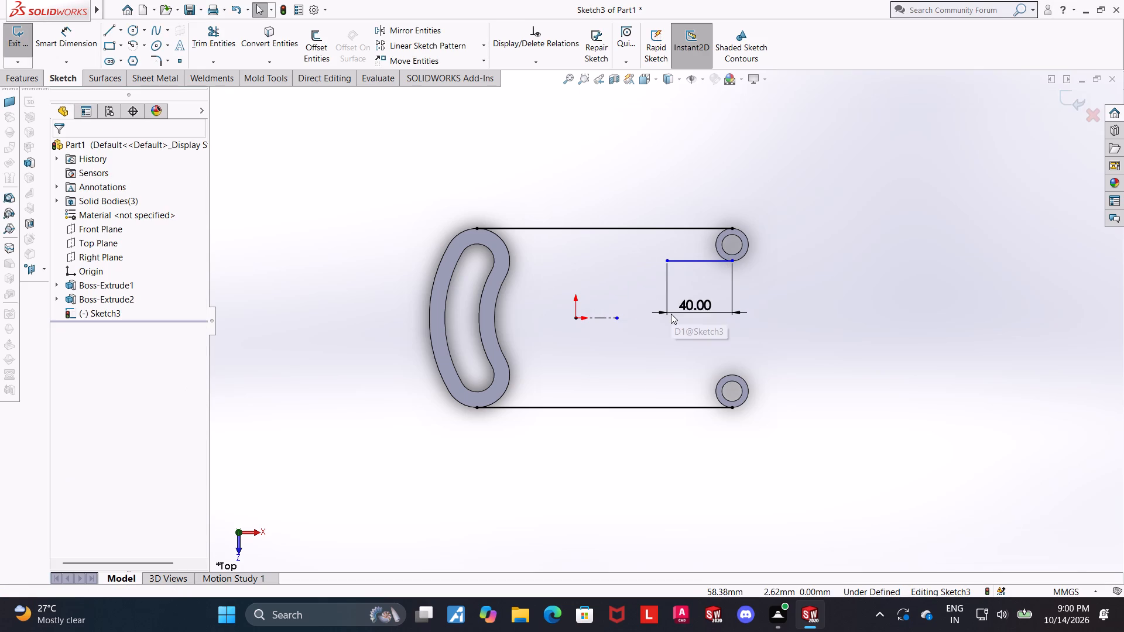
Add a Tangent relation between the 40 mm line and the upper ring's outer edge.
scroll(773, 310, "down", 2)
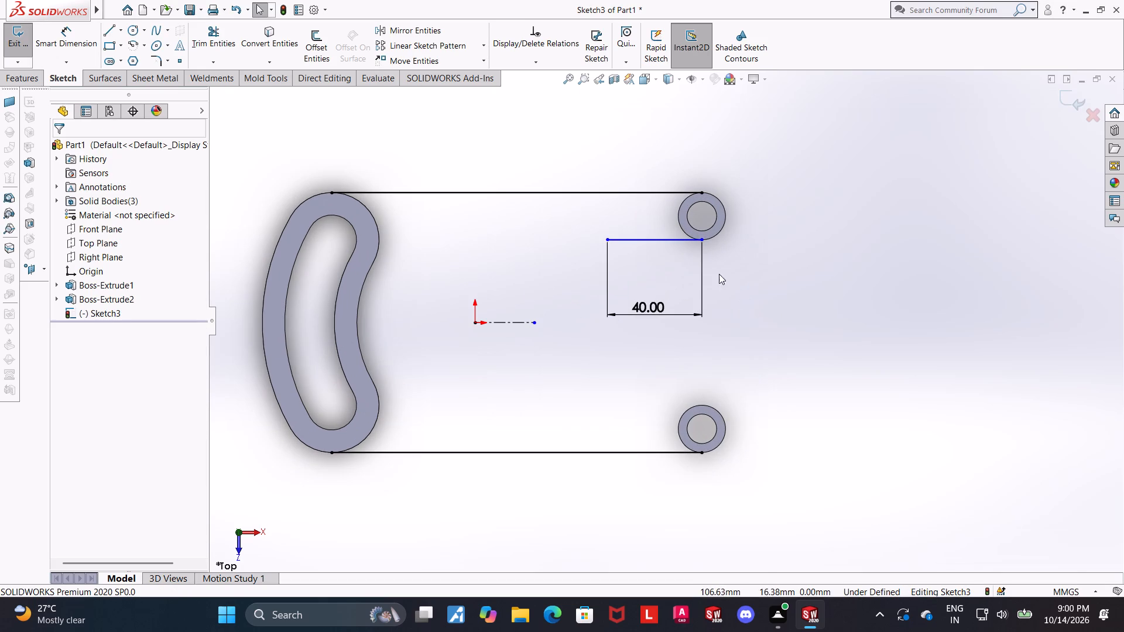
left_click(712, 237)
left_click(690, 240, "ctrl")
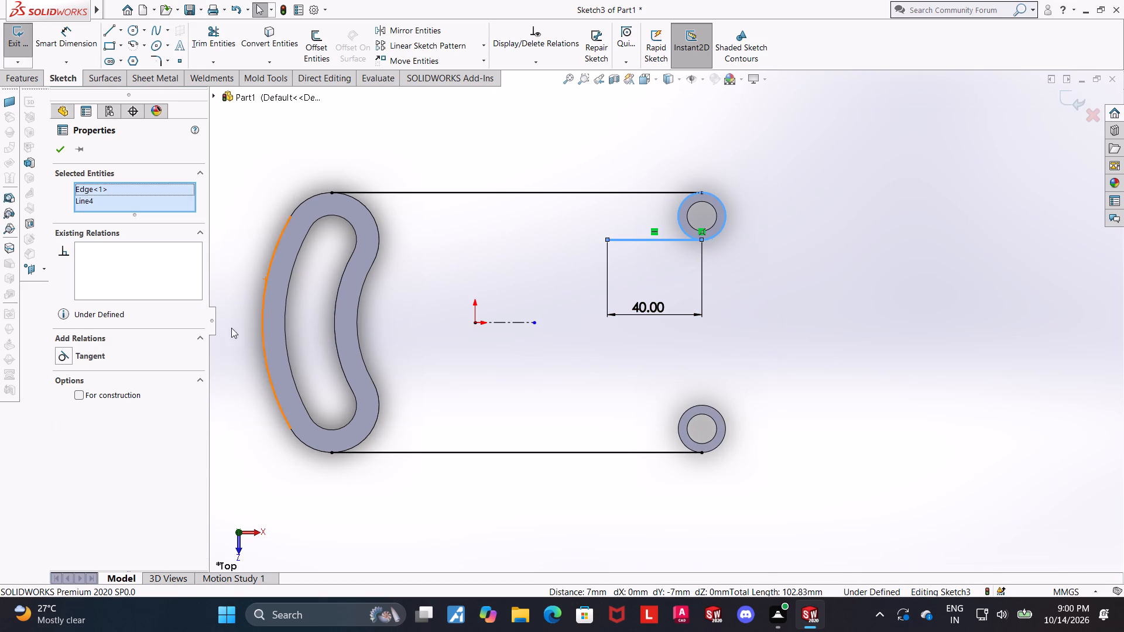
left_click(67, 354)
left_click(810, 334)
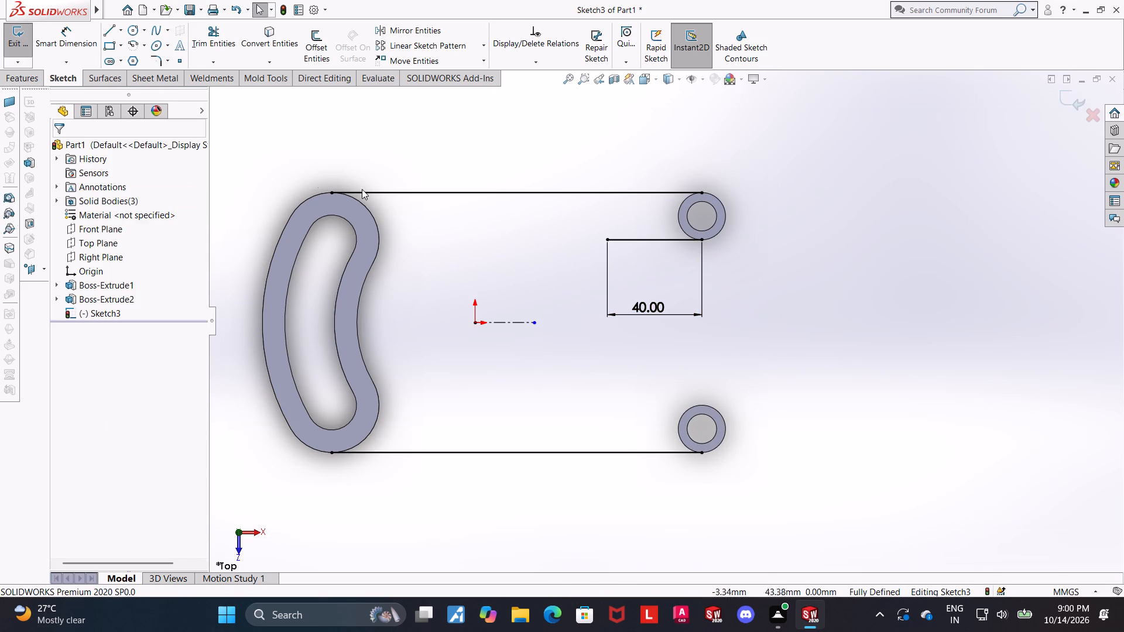
Mirror the 40 mm line about the horizontal centerline, keeping the original.
left_click(404, 30)
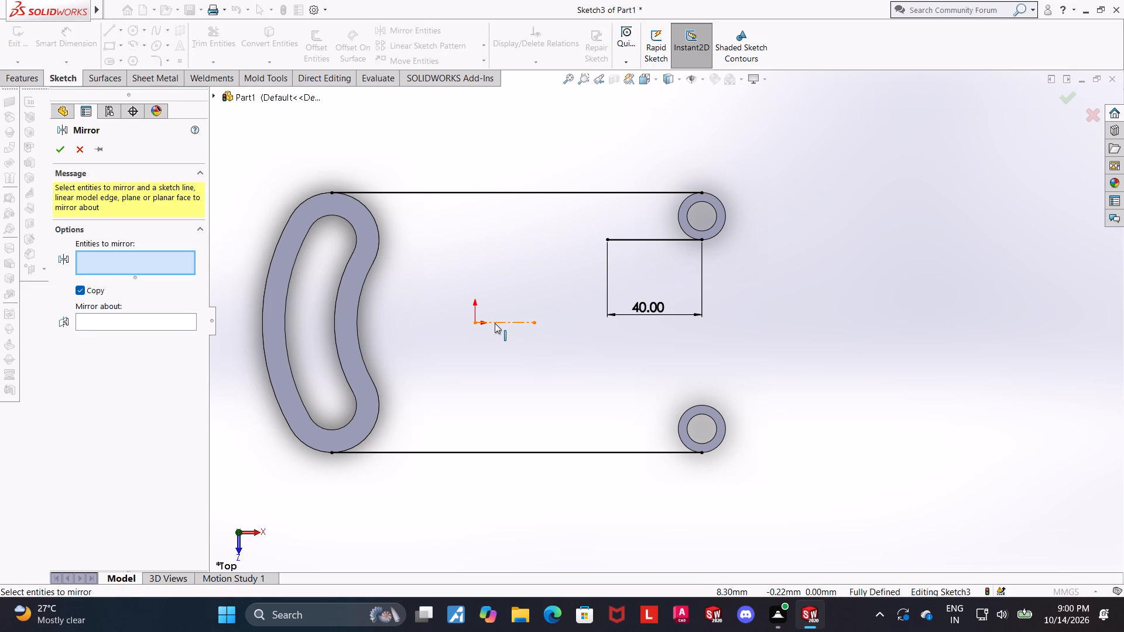
left_click(625, 241)
triple_click(104, 311)
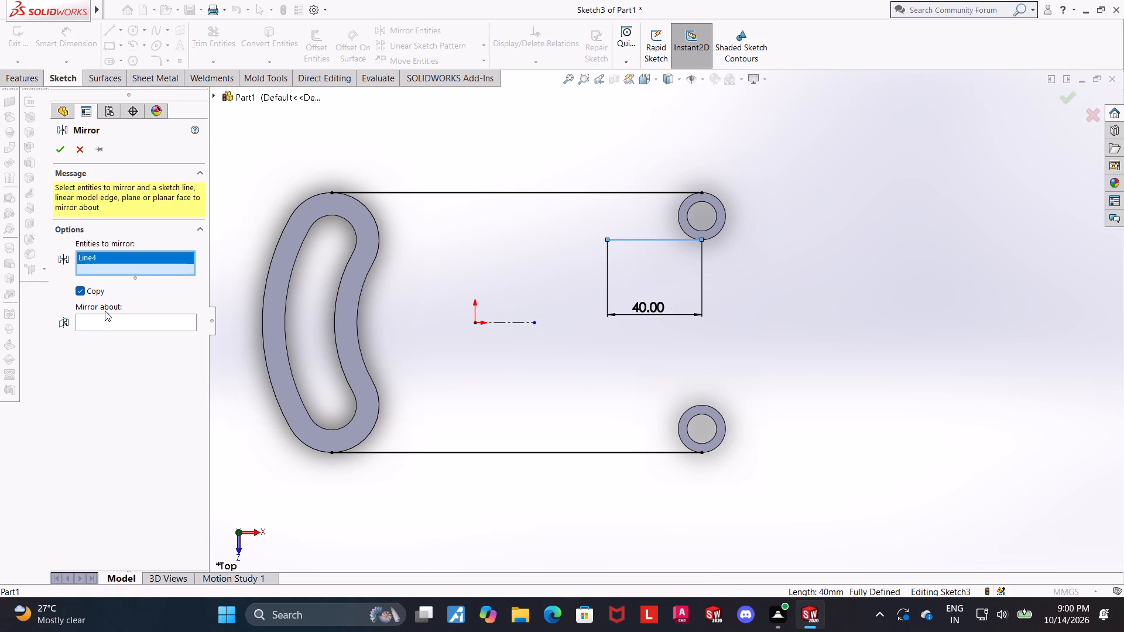
left_click(109, 314)
left_click(111, 320)
left_click(502, 322)
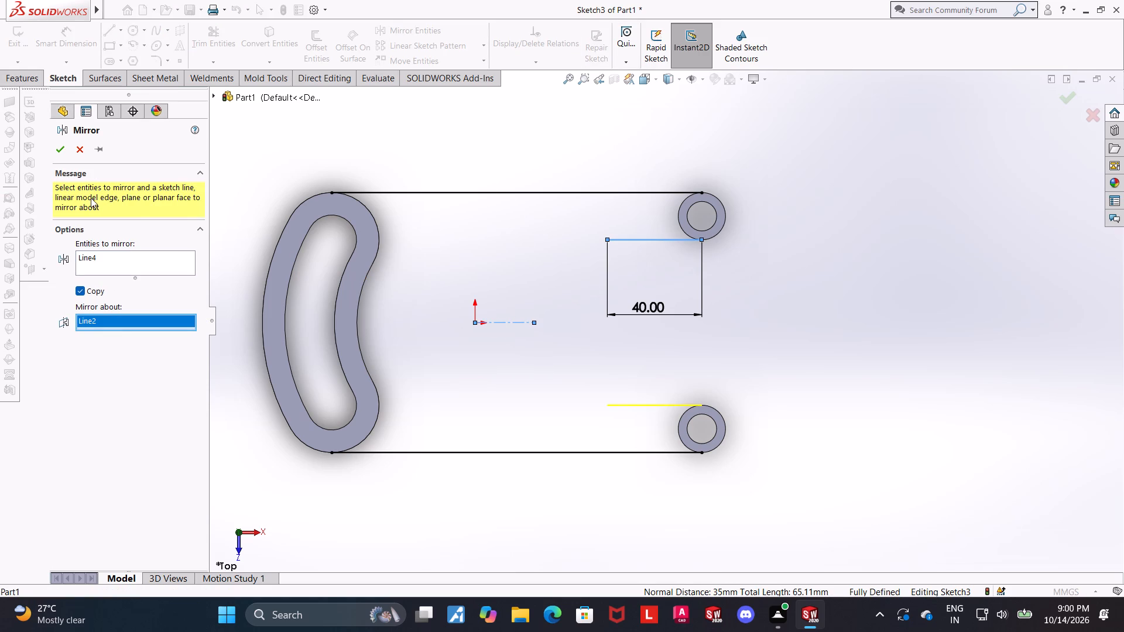
left_click(63, 147)
Draw a 180° centerpoint arc joining the free ends of the two short lines, centred midway between them and bulging toward the slot body.
scroll(668, 313, "up", 2)
scroll(662, 319, "down", 2)
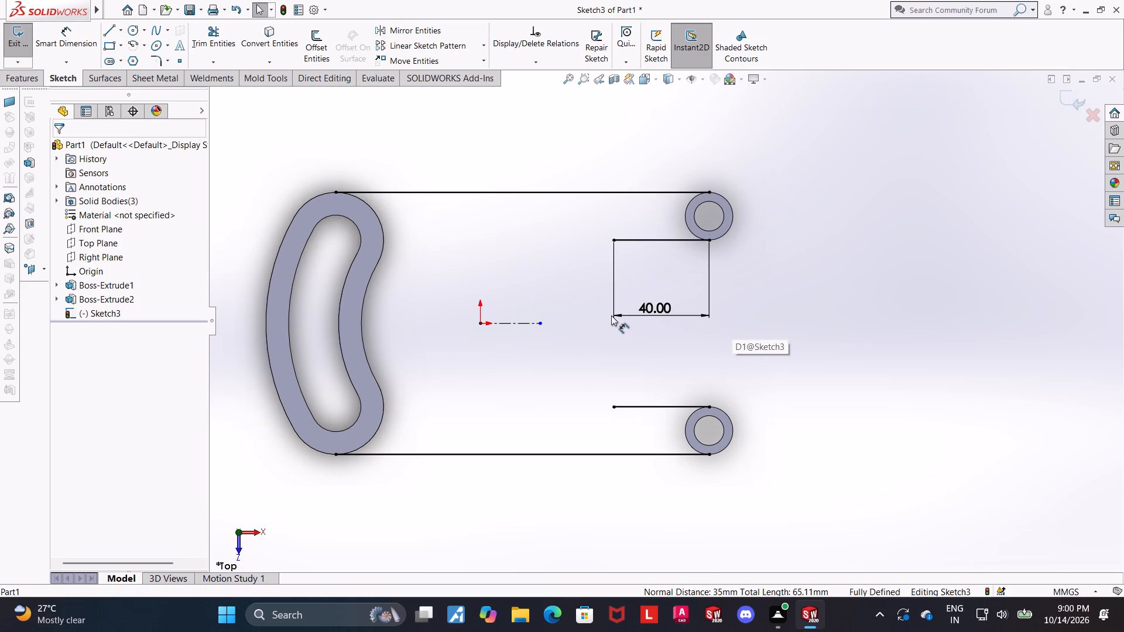
left_click(130, 42)
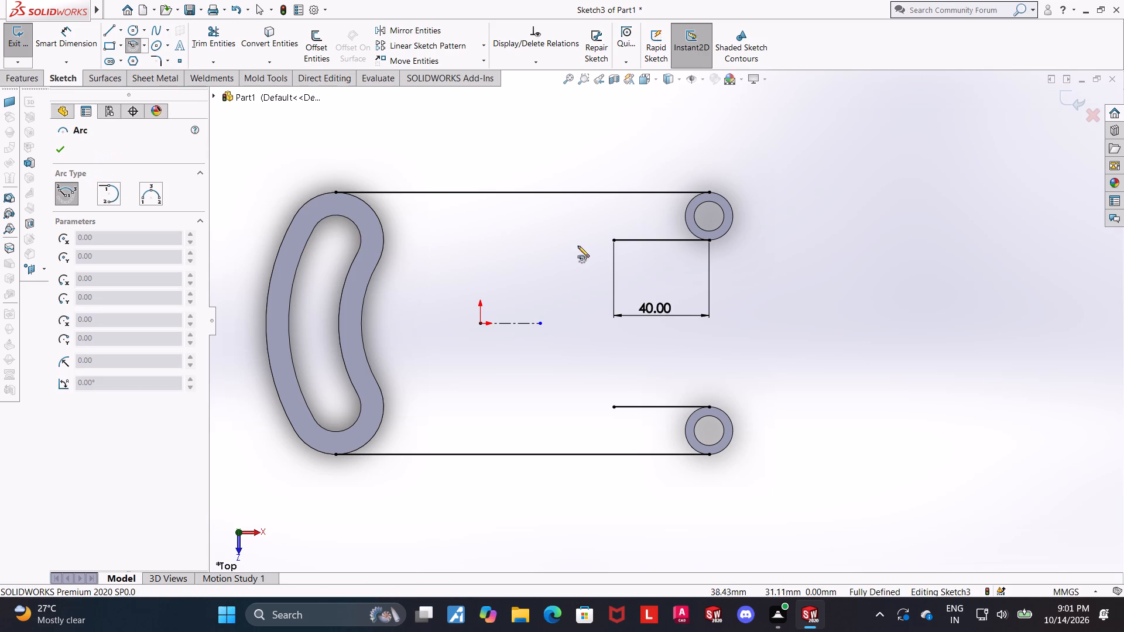
left_click(614, 323)
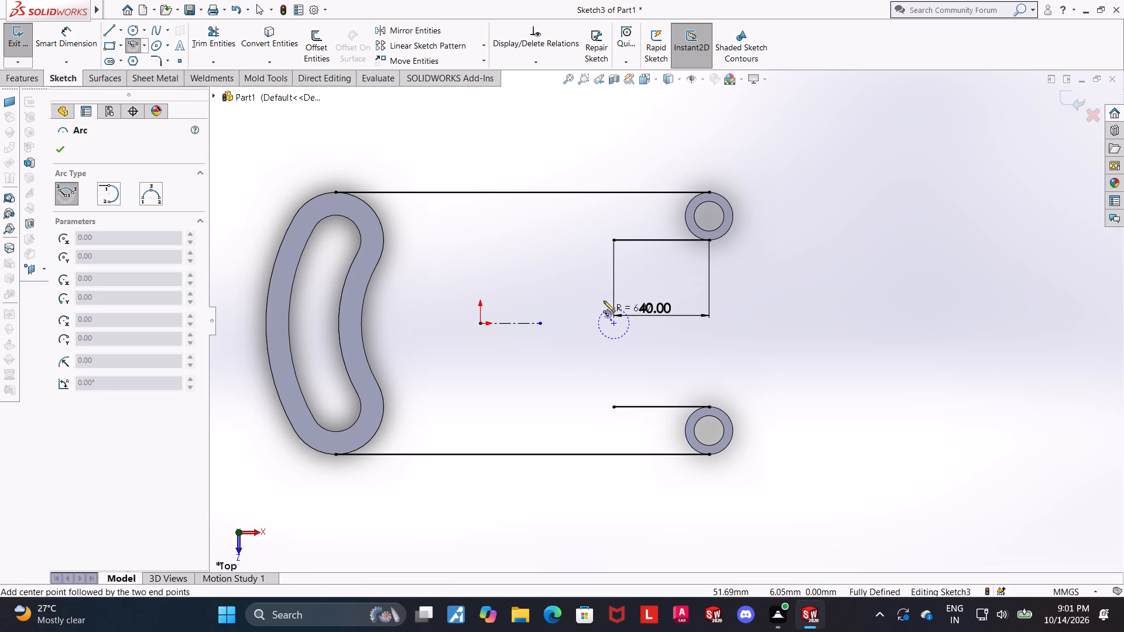
left_click(614, 240)
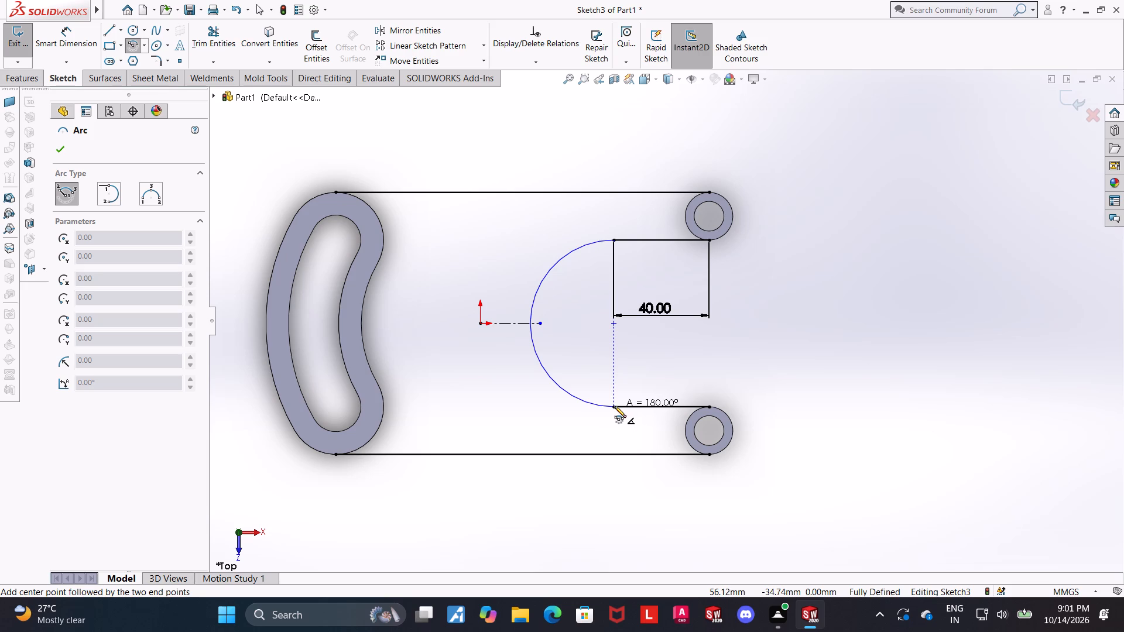
left_click(616, 406)
key("Escape")
key("Escape")
key("Escape")
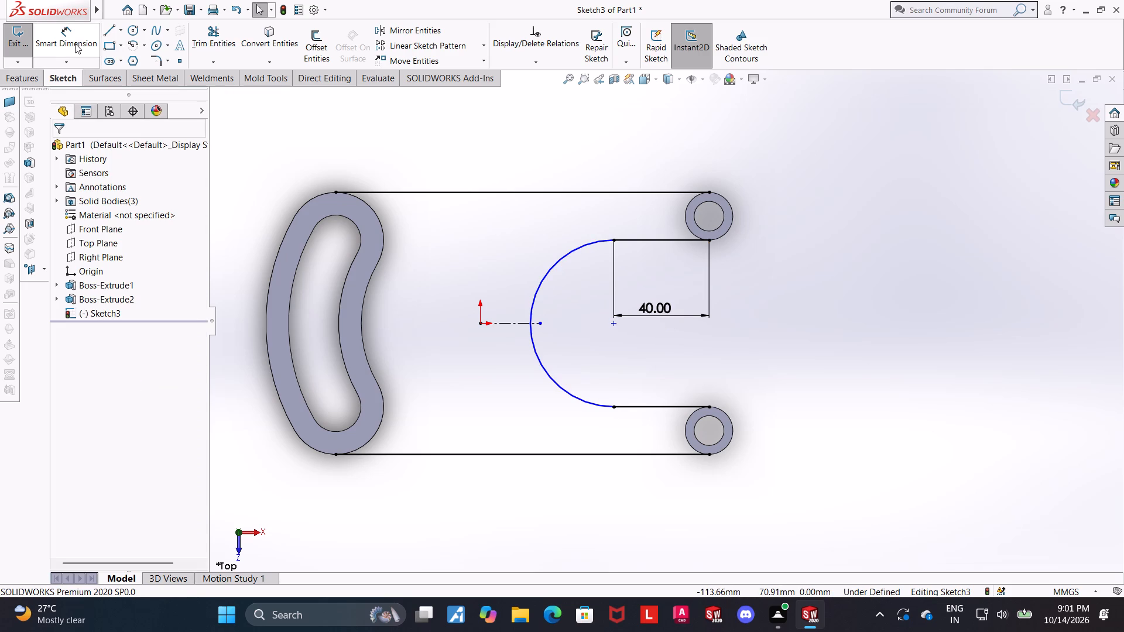
Add a radius dimension to the 180° arc of the U-shaped cutout.
left_click(74, 42)
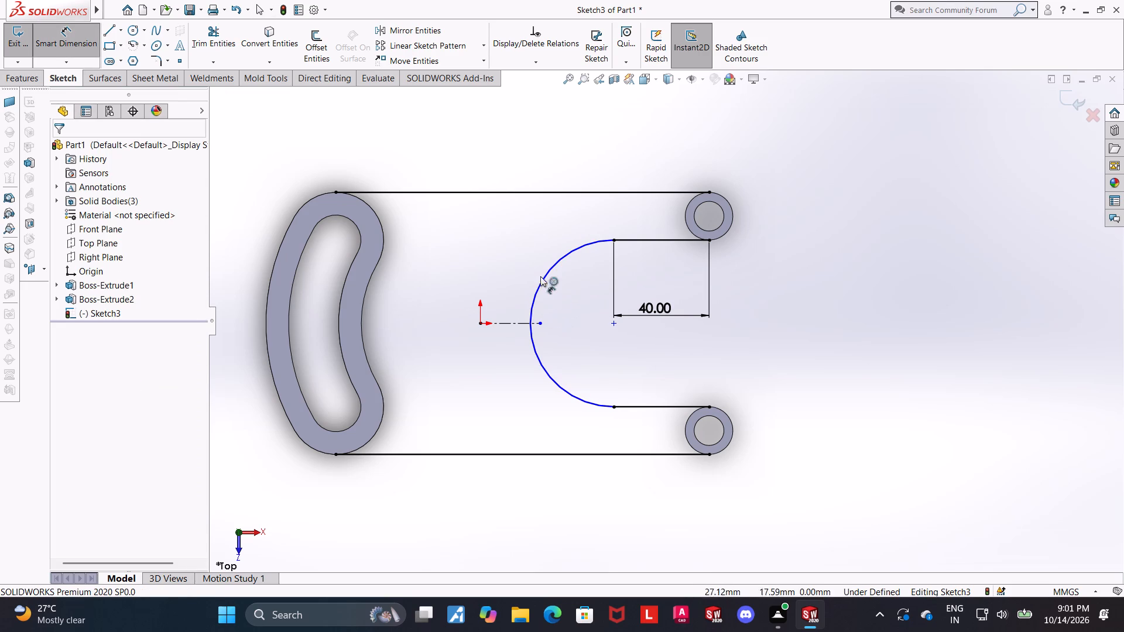
left_click(546, 275)
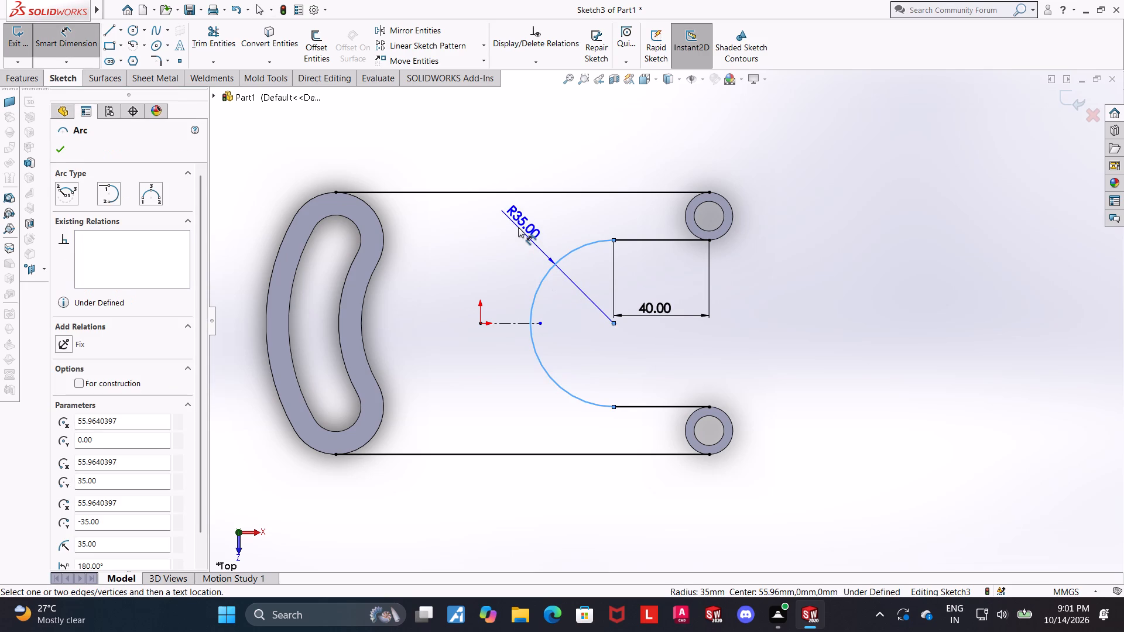
left_click(518, 227)
left_click(465, 214)
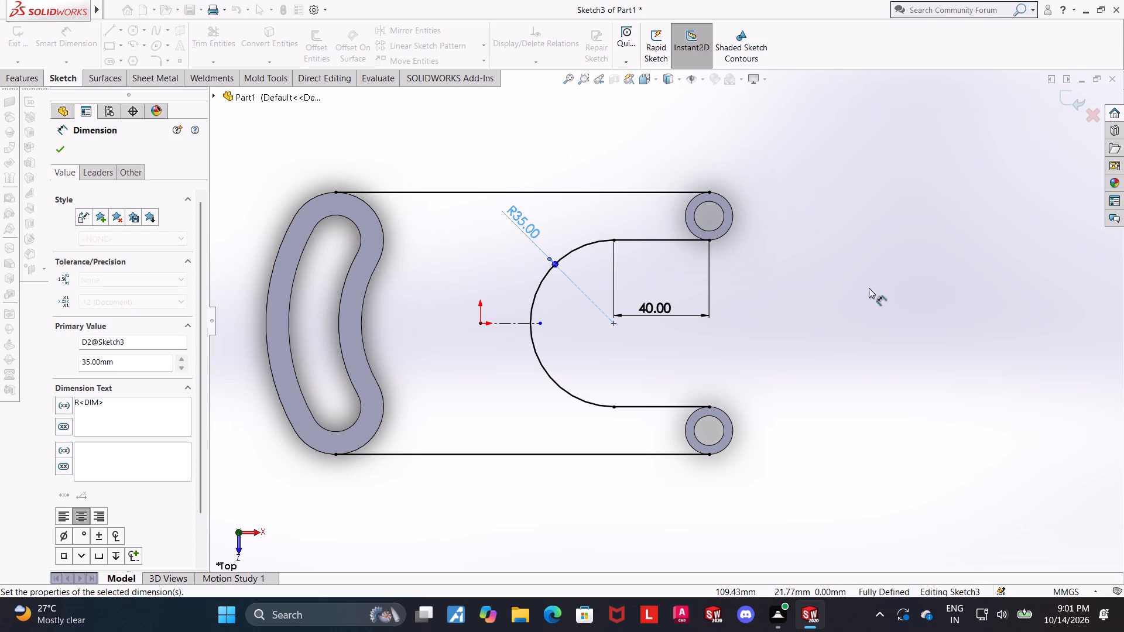
scroll(885, 293, "up", 1)
key("Escape")
key("Escape")
Convert the slot body's two outer end arcs and the concave outer edge between them into sketch entities.
left_click(276, 44)
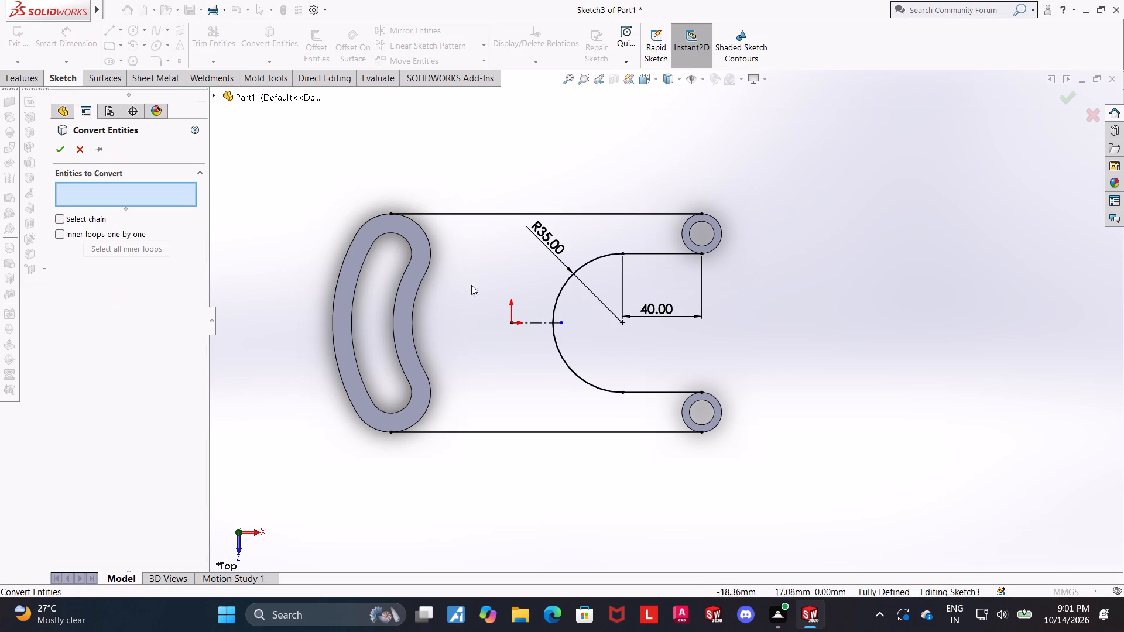
left_click(424, 229)
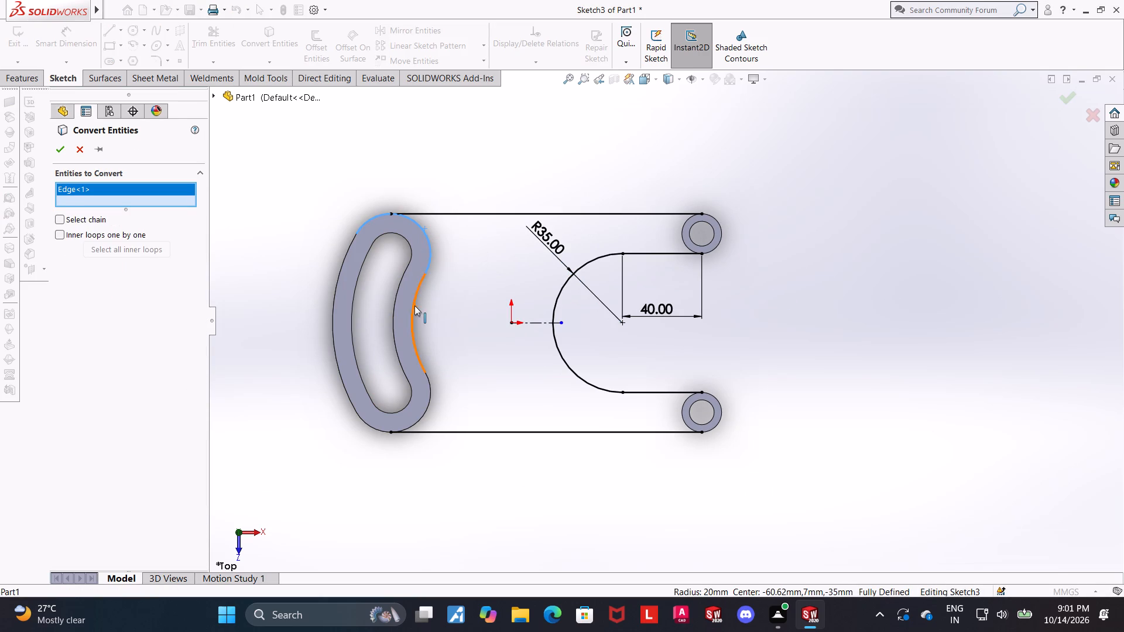
left_click(414, 305)
left_click(431, 396)
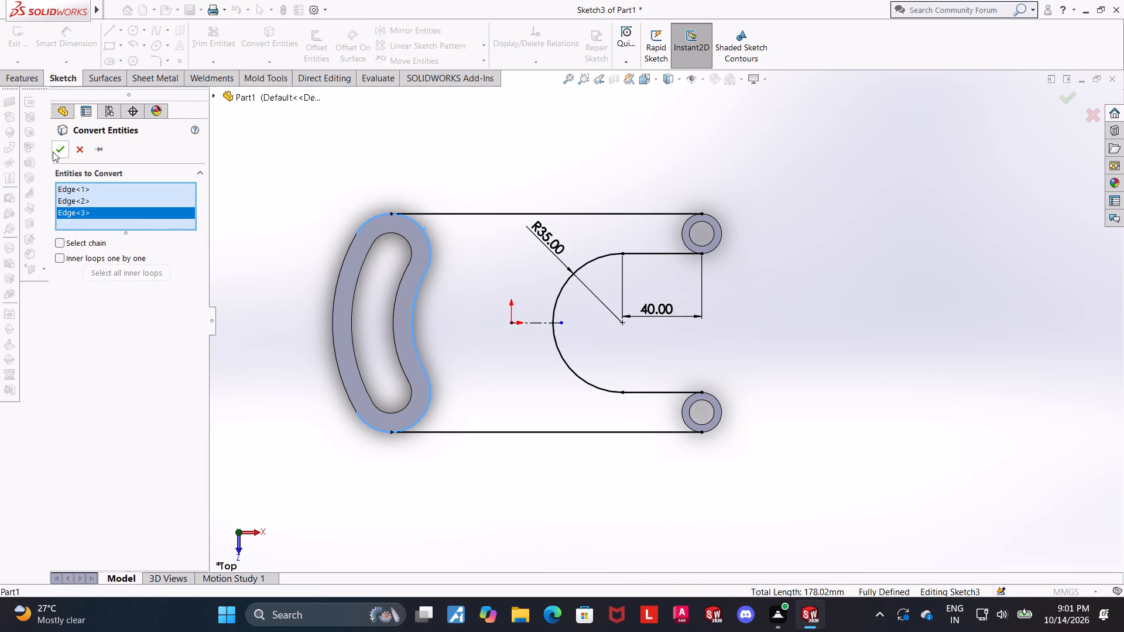
left_click(53, 152)
Trim the converted end arcs beyond their tangent points with the two long horizontal lines, and exit the sketch.
left_click(211, 47)
left_click_drag(371, 234, 364, 201)
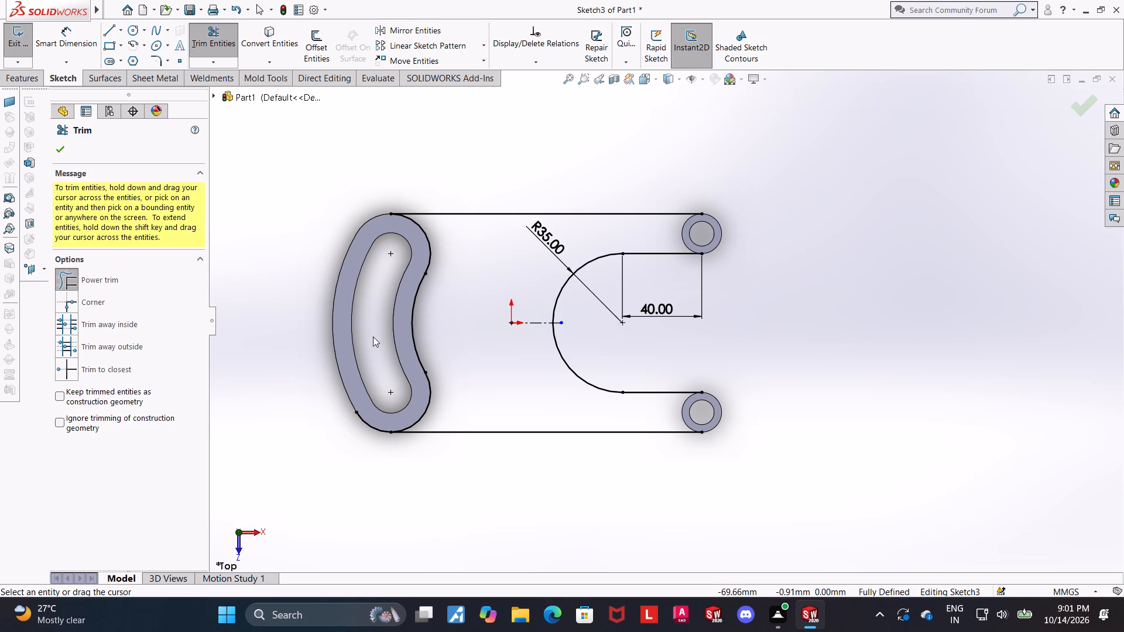
left_click_drag(376, 415, 352, 449)
scroll(447, 438, "up", 2)
key("Escape")
scroll(669, 351, "down", 1)
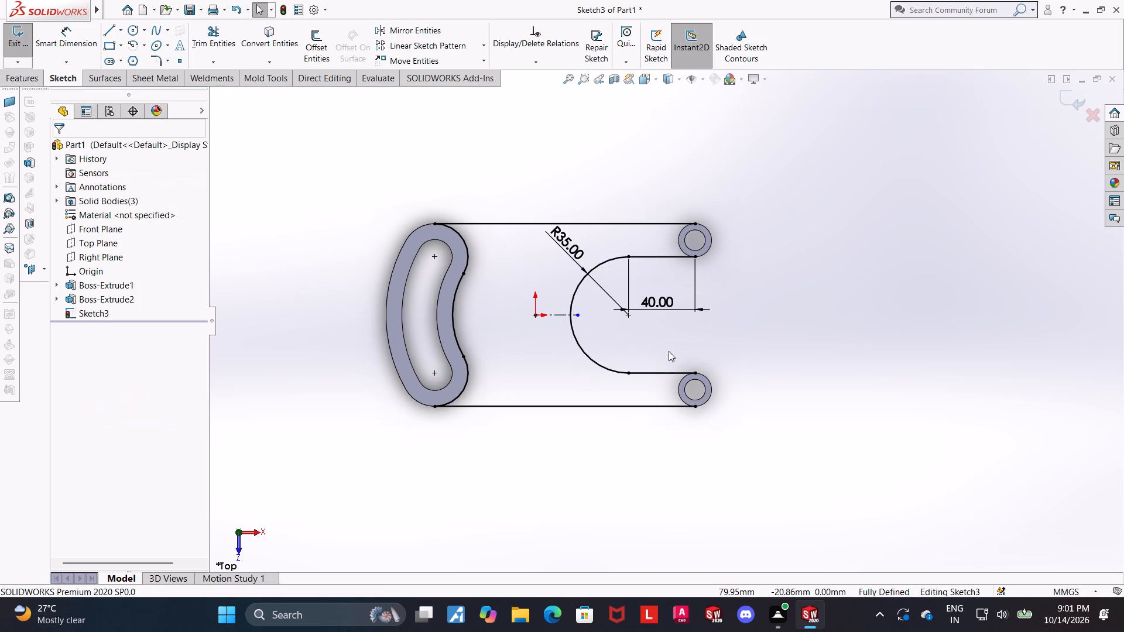
scroll(669, 351, "down", 2)
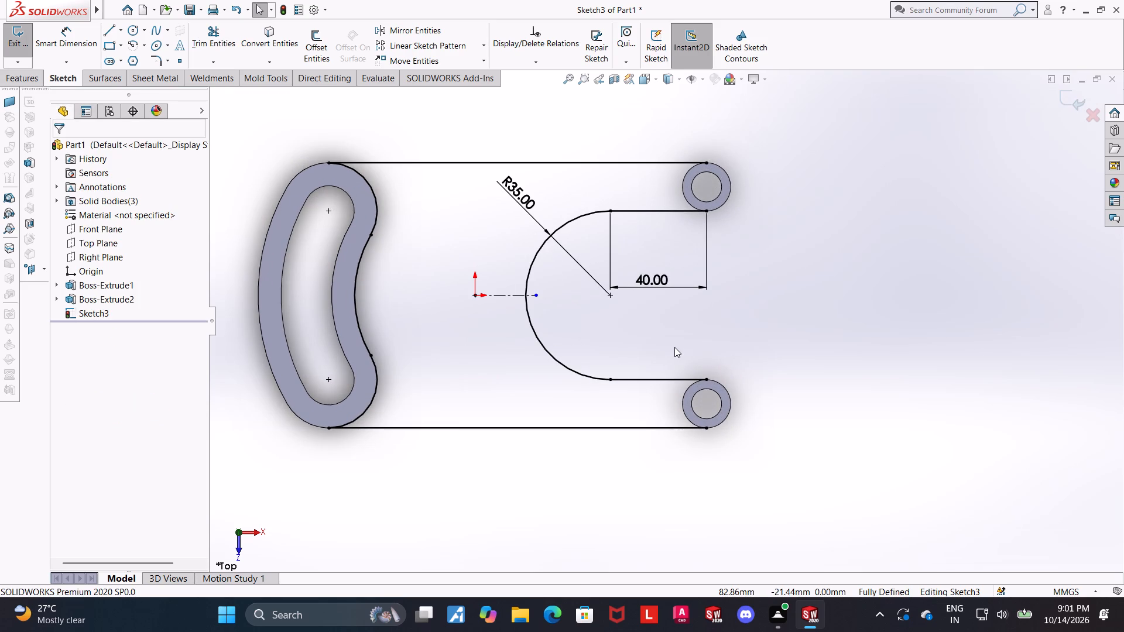
scroll(674, 347, "up", 1)
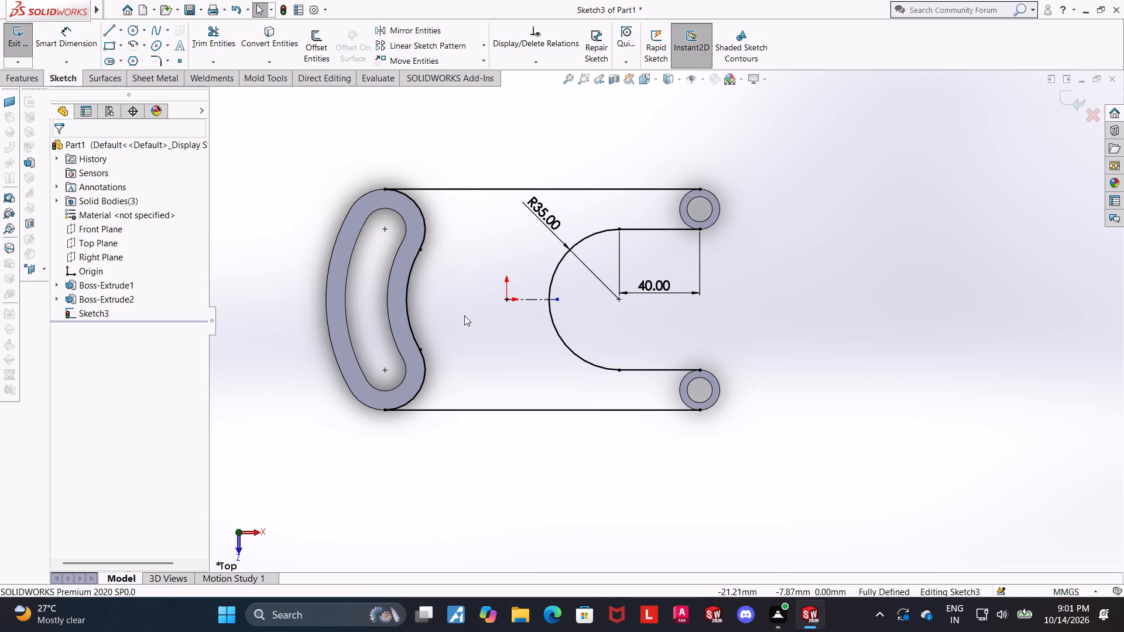
scroll(481, 315, "up", 1)
left_click(1068, 98)
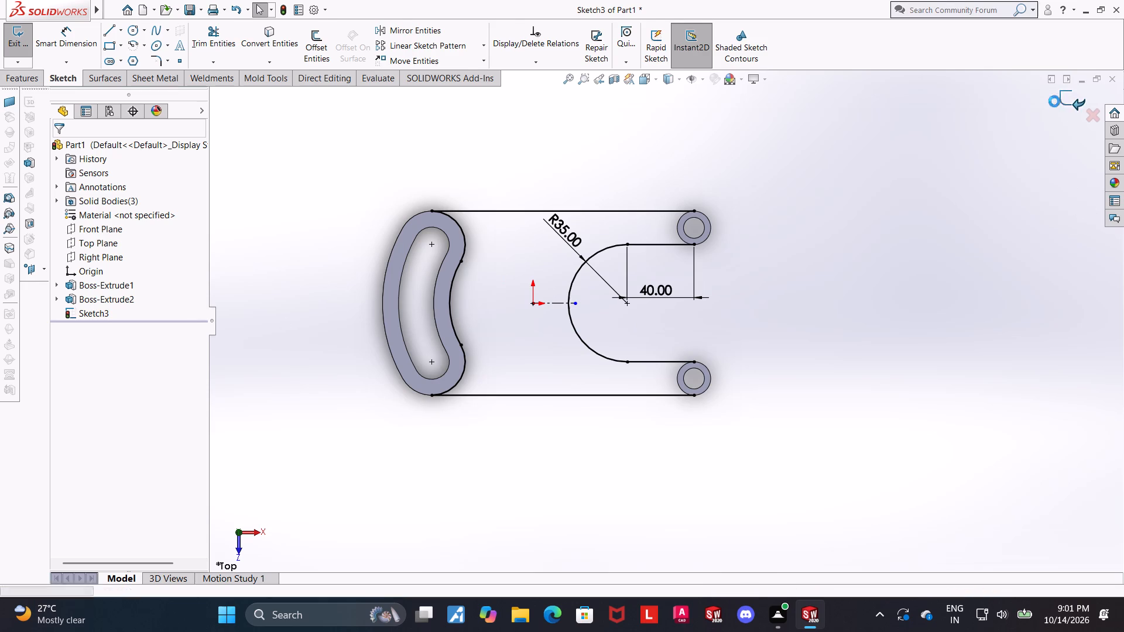
Open Sketch2, the profile sketch of the two ring bosses, for editing.
left_click(59, 301)
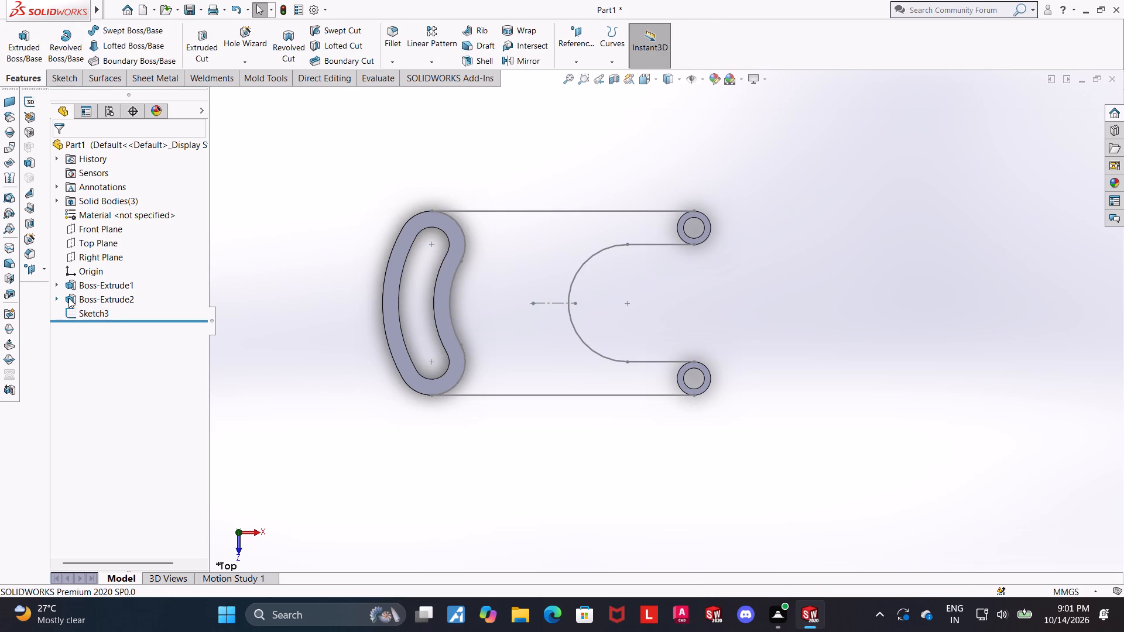
left_click(52, 294)
left_click(61, 297)
left_click(85, 307)
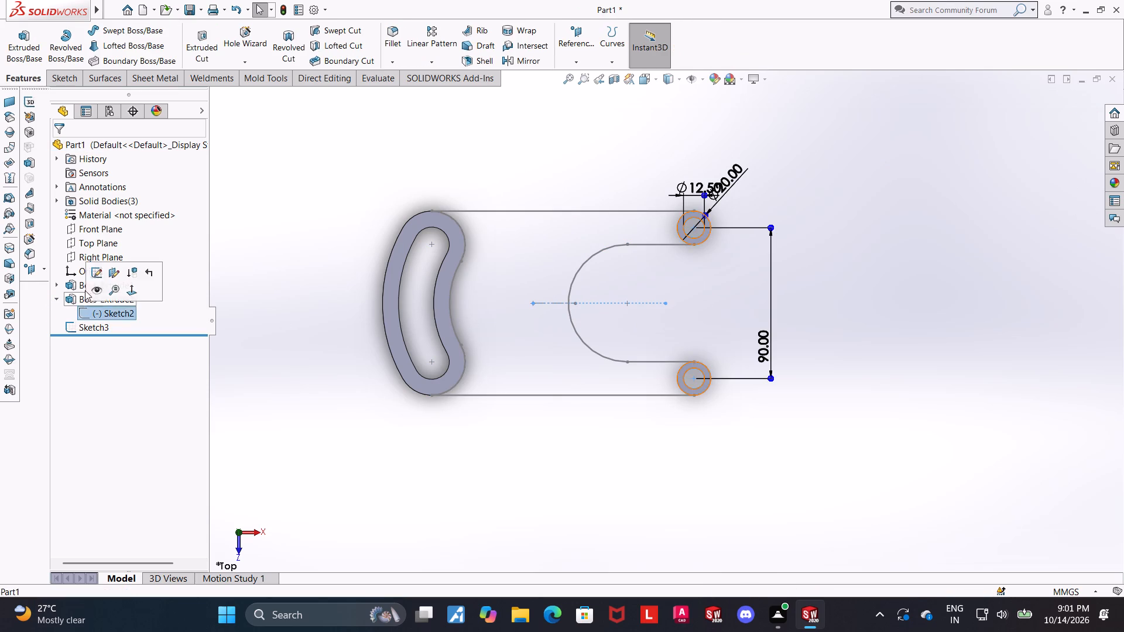
left_click(94, 271)
scroll(635, 318, "down", 1)
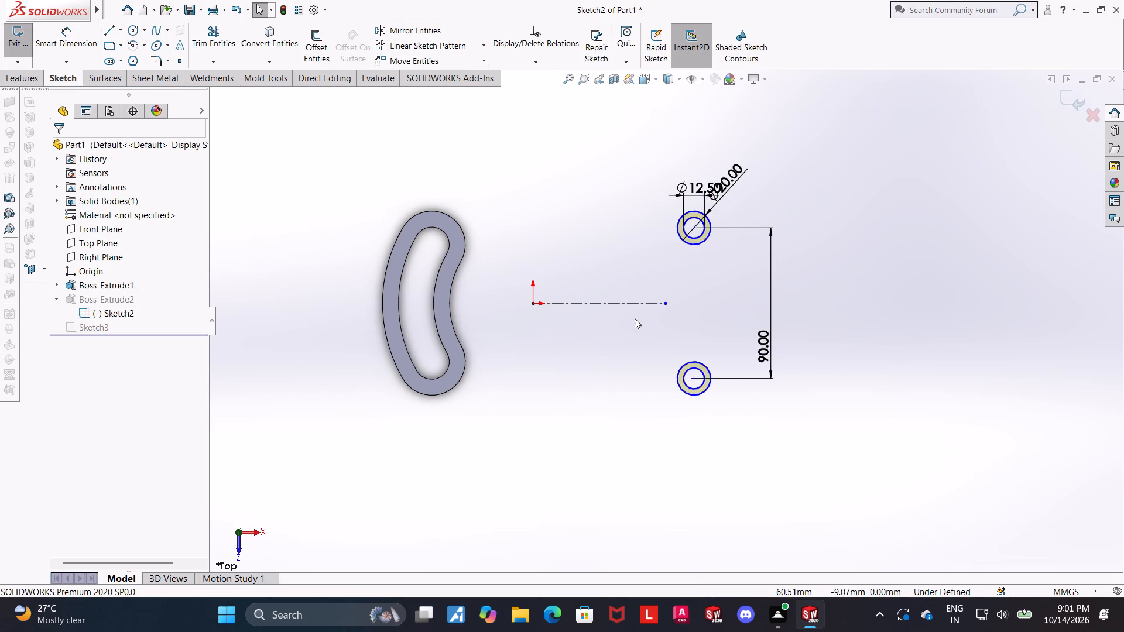
scroll(634, 318, "up", 1)
key("Escape")
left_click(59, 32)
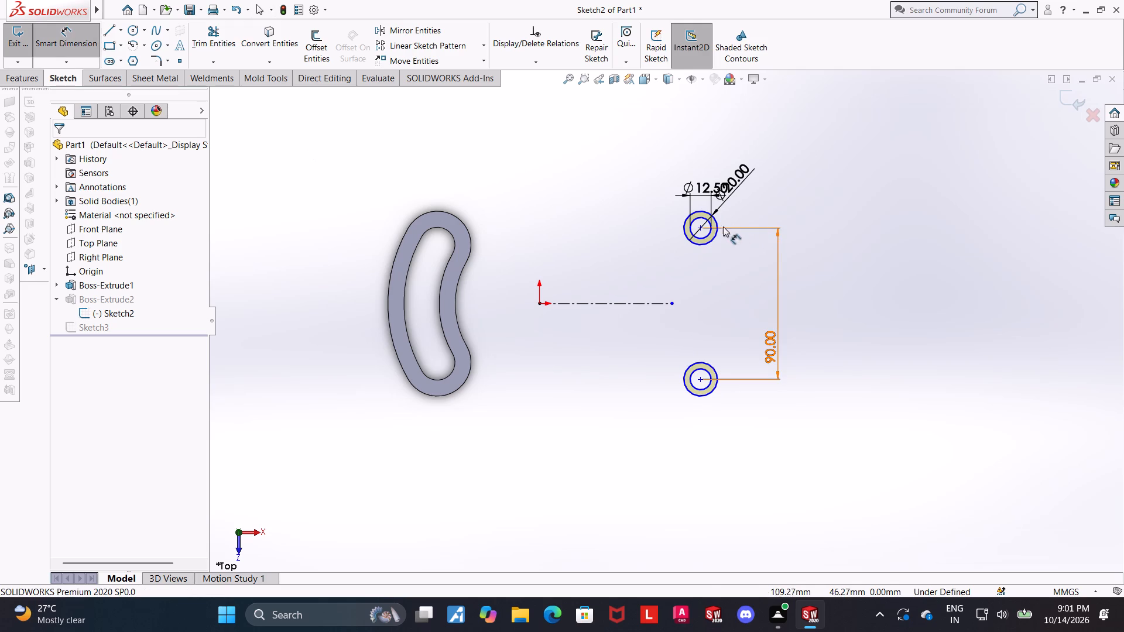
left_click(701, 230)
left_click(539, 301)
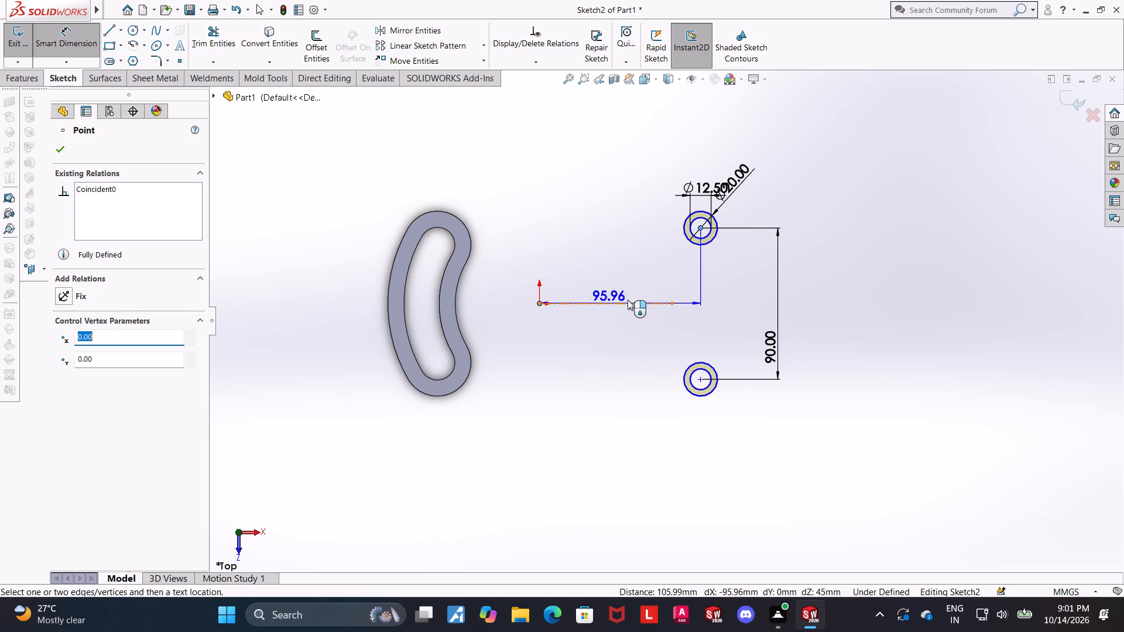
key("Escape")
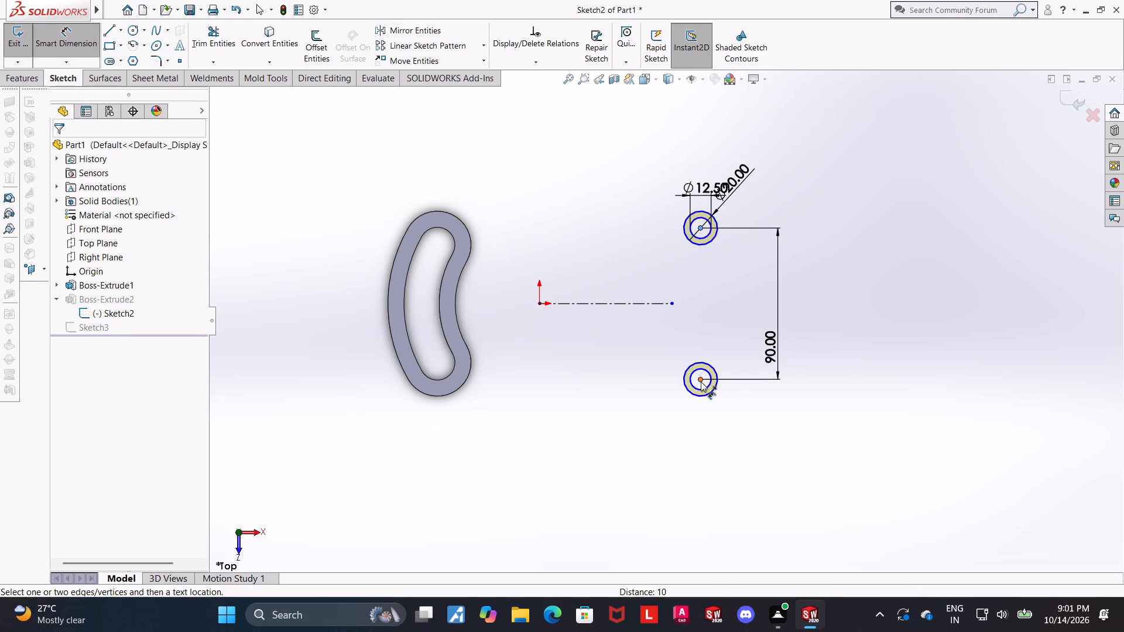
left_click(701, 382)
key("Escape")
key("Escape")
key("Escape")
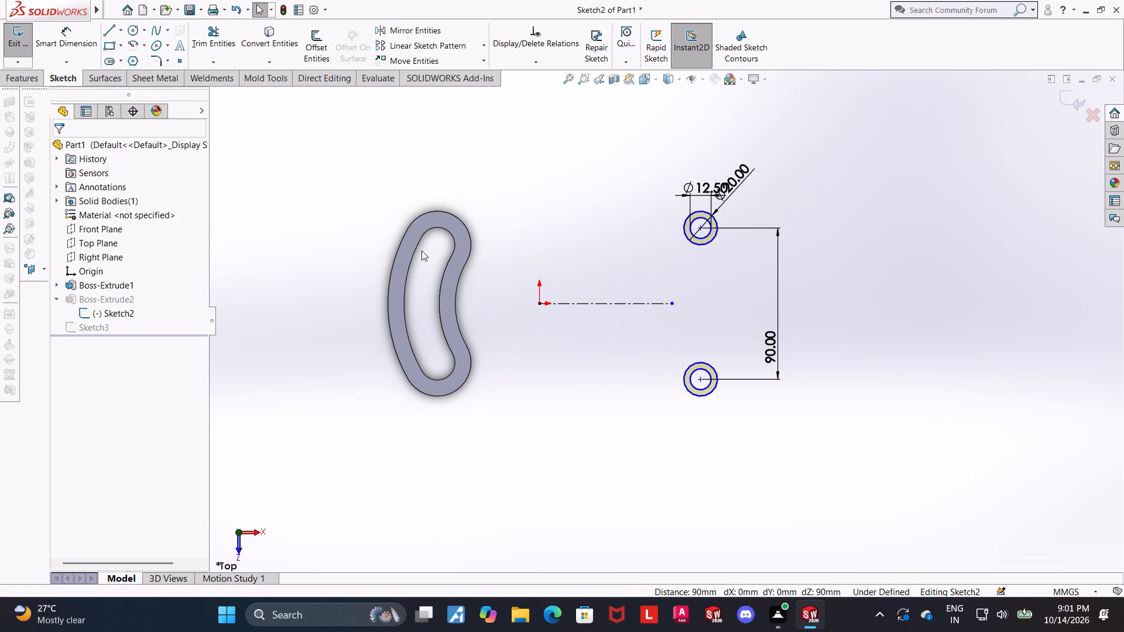
Dimension the horizontal distance from the origin to the lower ring's centre as 40 mm, and exit the sketch.
left_click(73, 22)
left_click(70, 32)
left_click(540, 306)
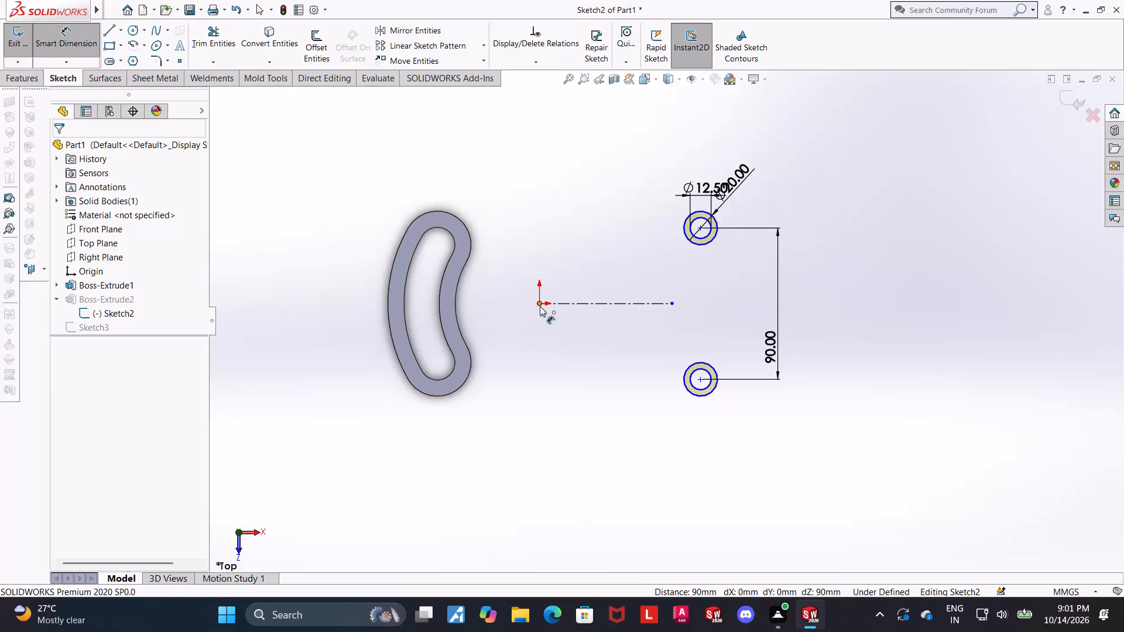
left_click(698, 379)
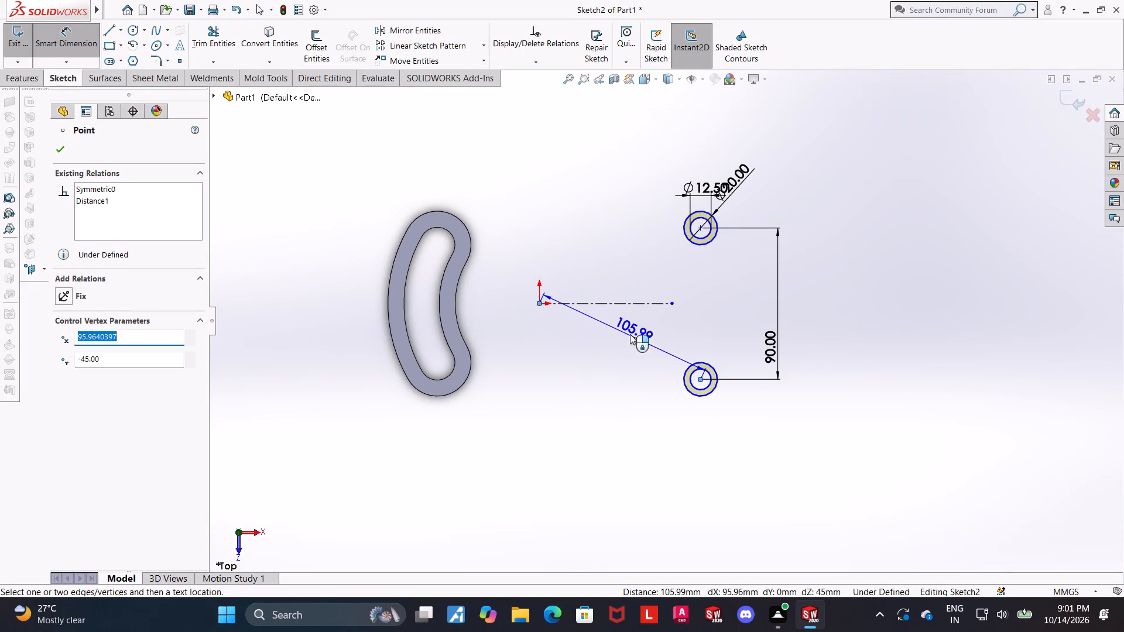
left_click(596, 273)
type("40")
key("Return")
key("Escape")
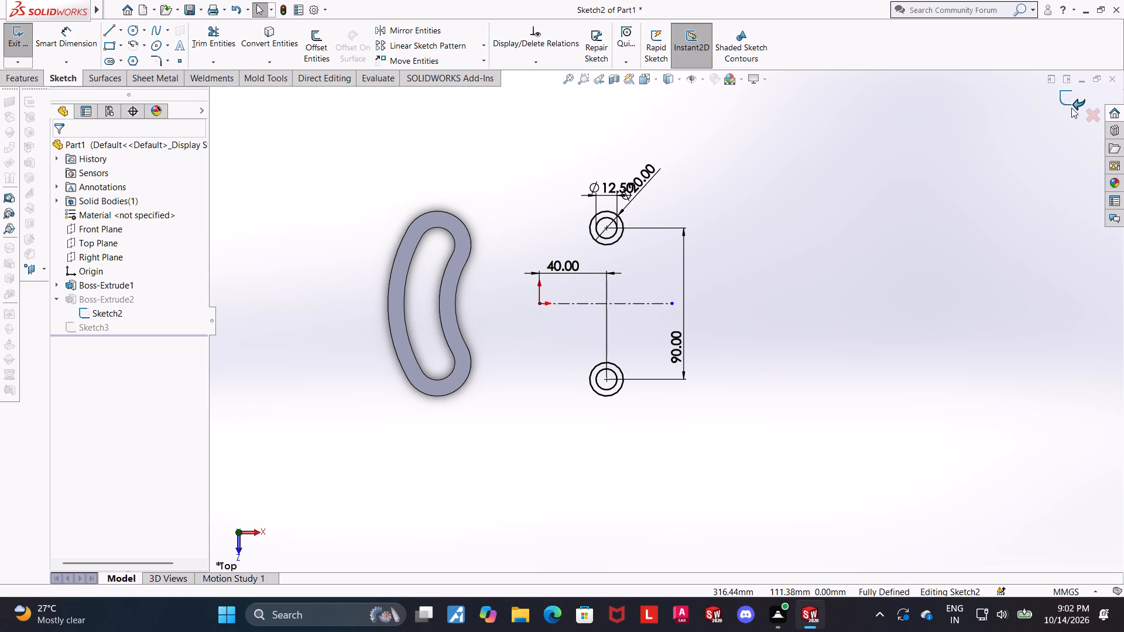
left_click(1071, 108)
Reopen Sketch3, the connecting web's sketch, for editing.
left_click(95, 327)
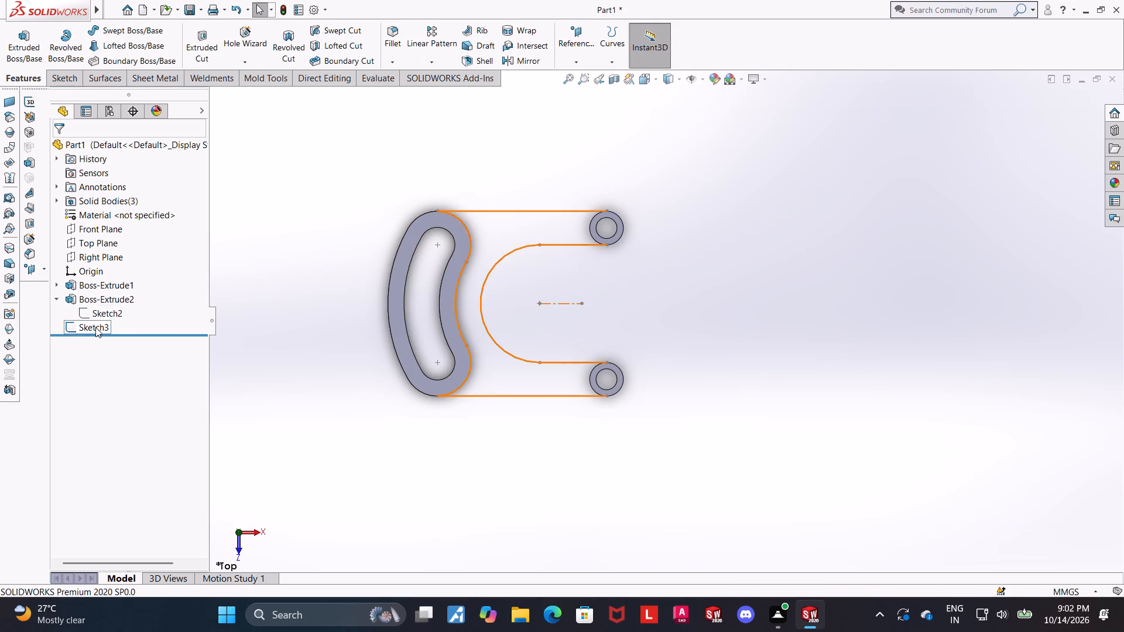
left_click(106, 297)
Examine the web sketch around the cutout arc and the gap between it and the slot body.
scroll(573, 288, "down", 1)
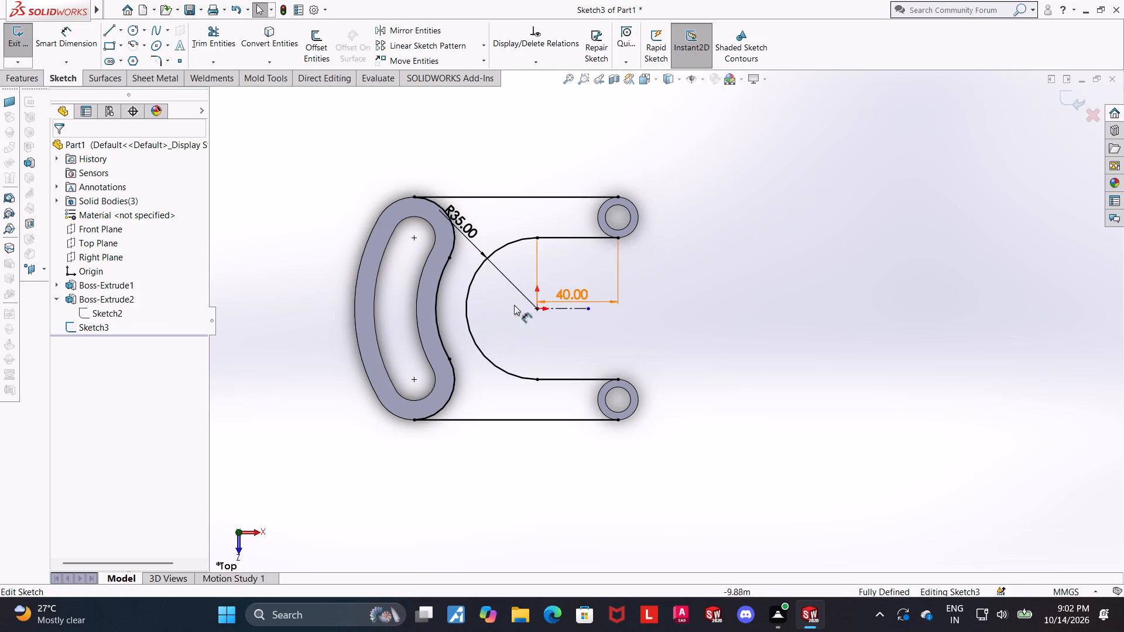
scroll(500, 306, "down", 1)
scroll(515, 288, "up", 1)
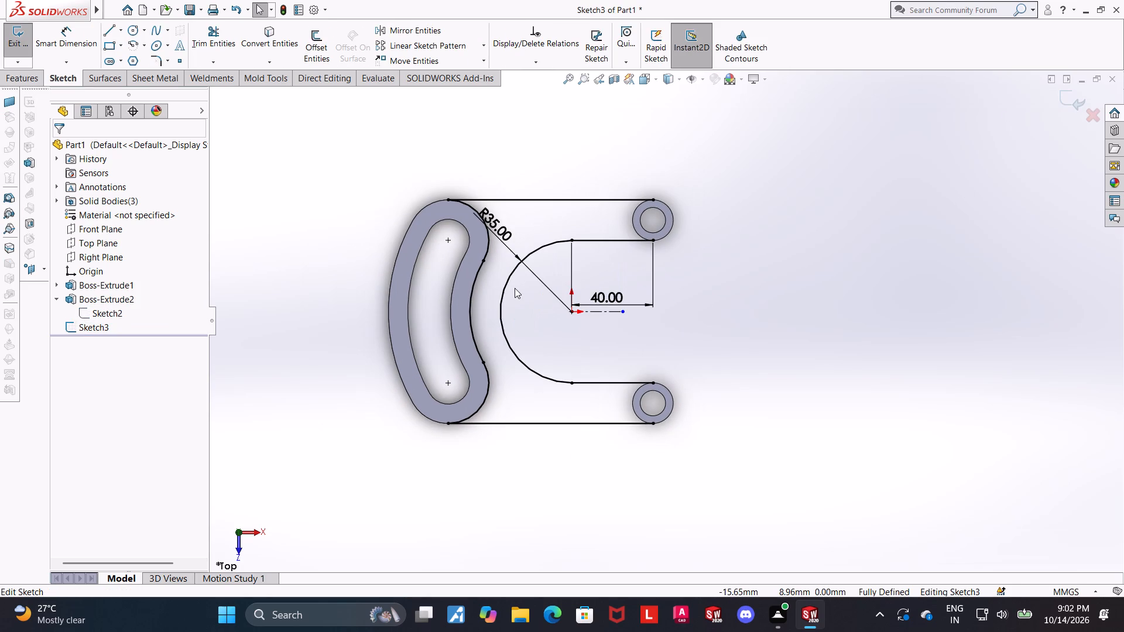
scroll(515, 288, "down", 2)
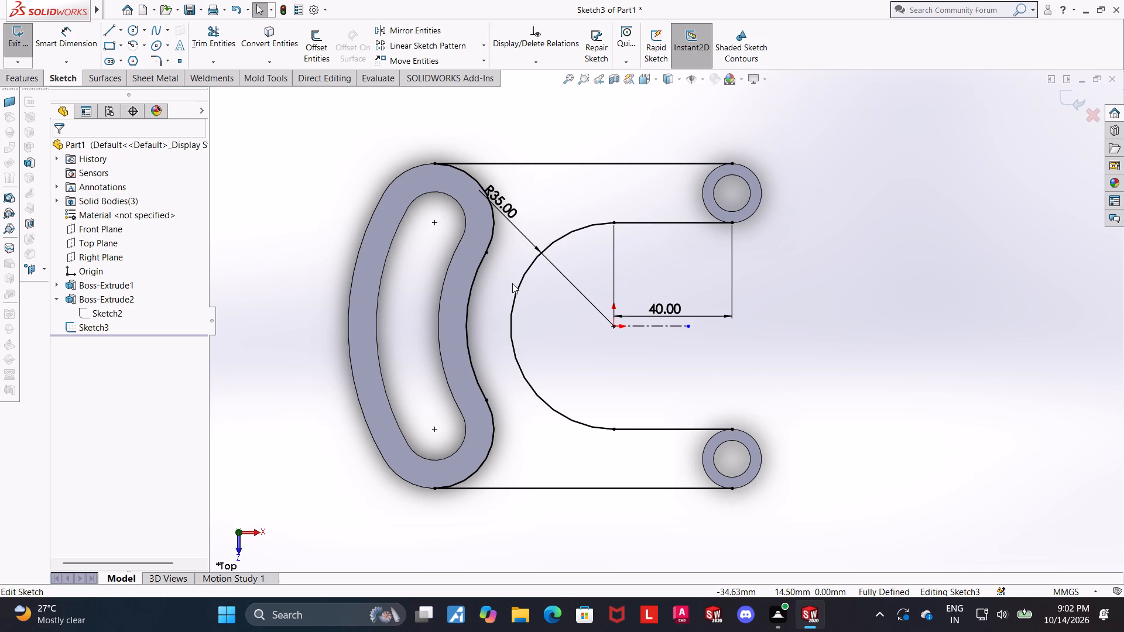
scroll(547, 291, "up", 1)
scroll(549, 291, "down", 1)
scroll(549, 291, "up", 1)
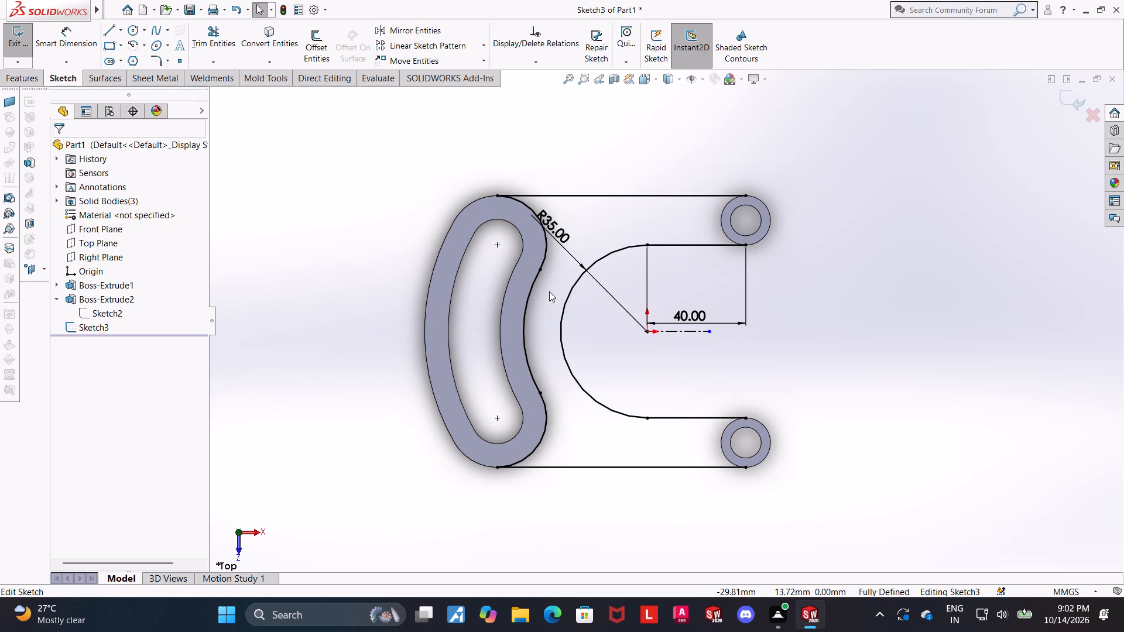
scroll(549, 291, "down", 1)
scroll(549, 291, "up", 1)
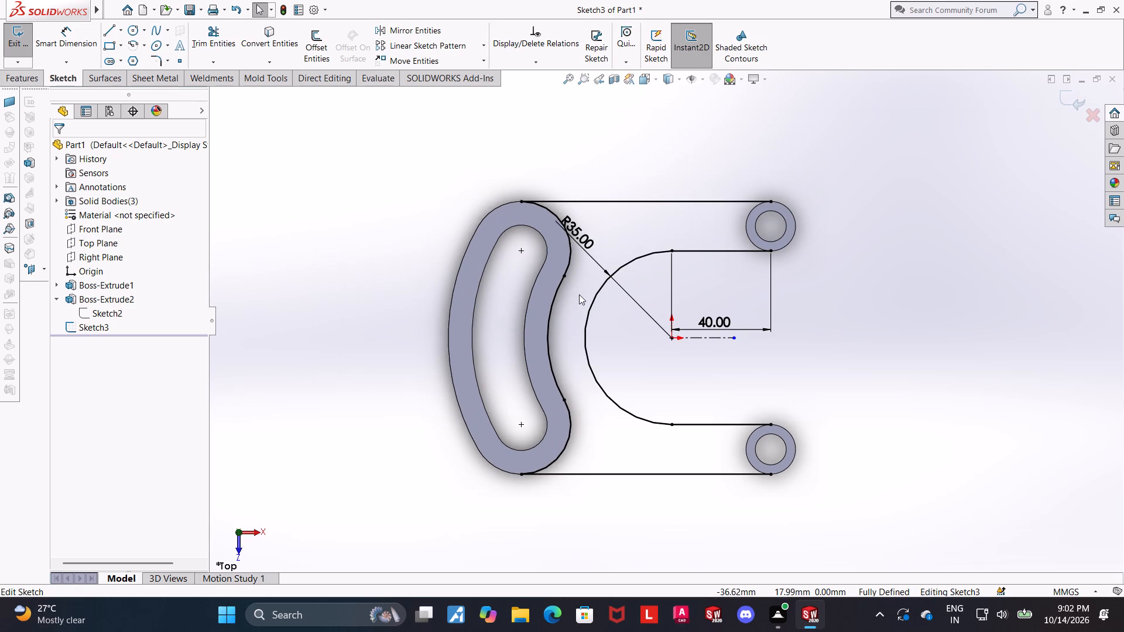
scroll(582, 312, "down", 1)
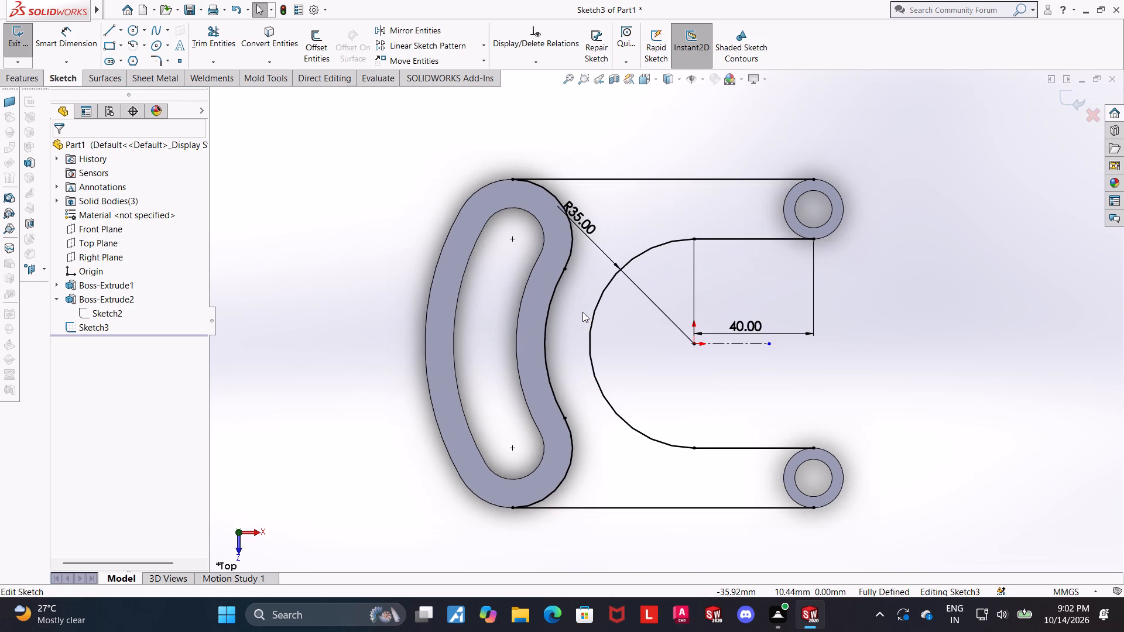
scroll(582, 312, "up", 1)
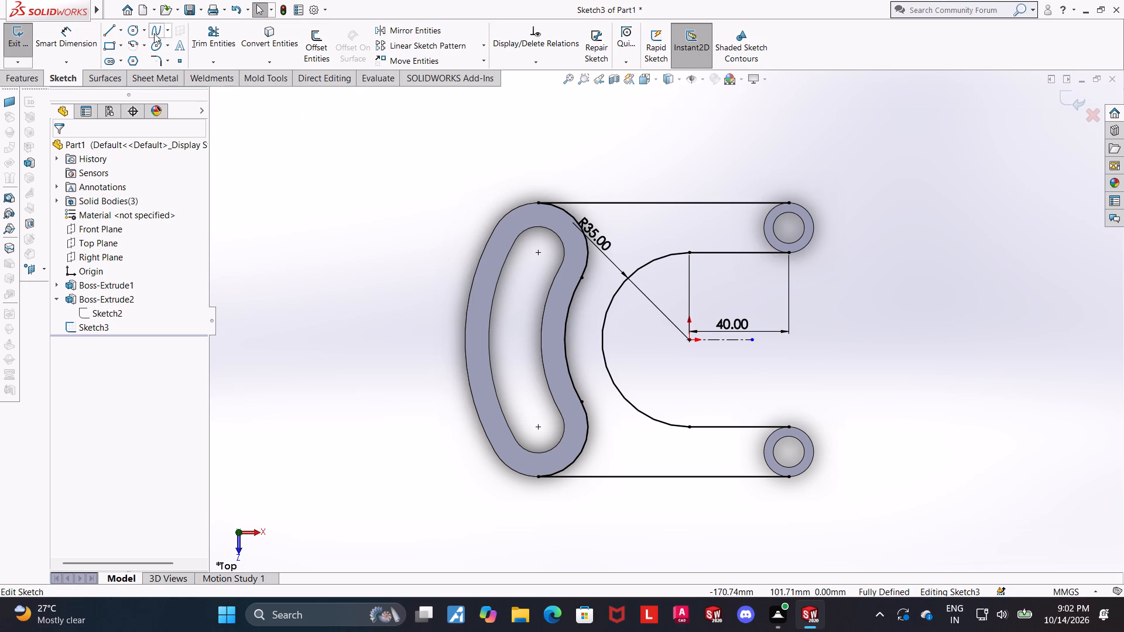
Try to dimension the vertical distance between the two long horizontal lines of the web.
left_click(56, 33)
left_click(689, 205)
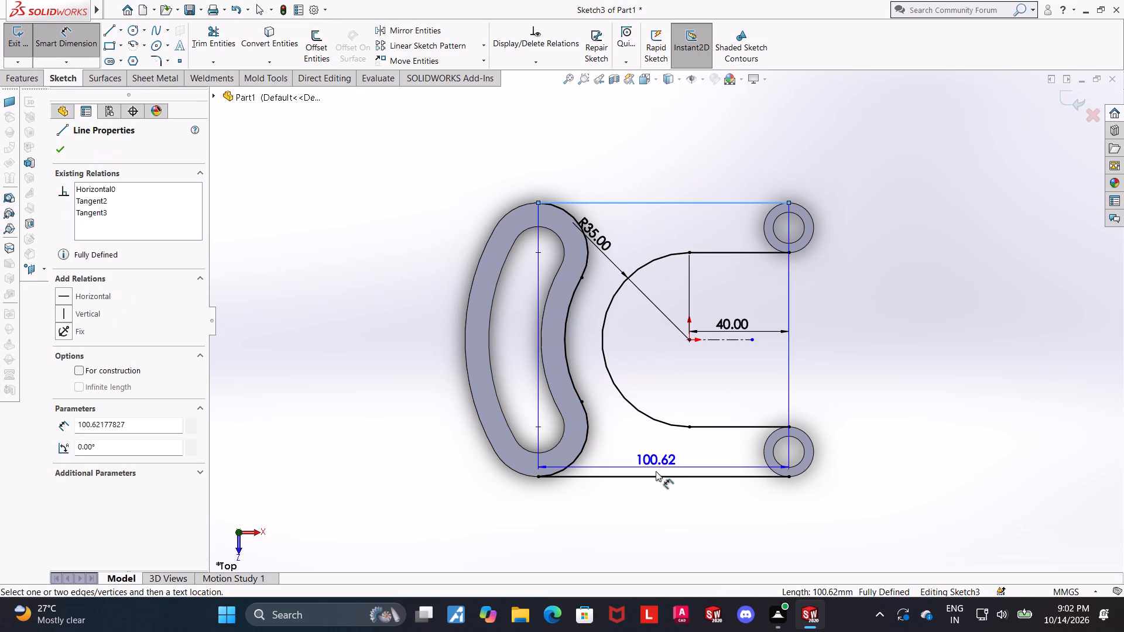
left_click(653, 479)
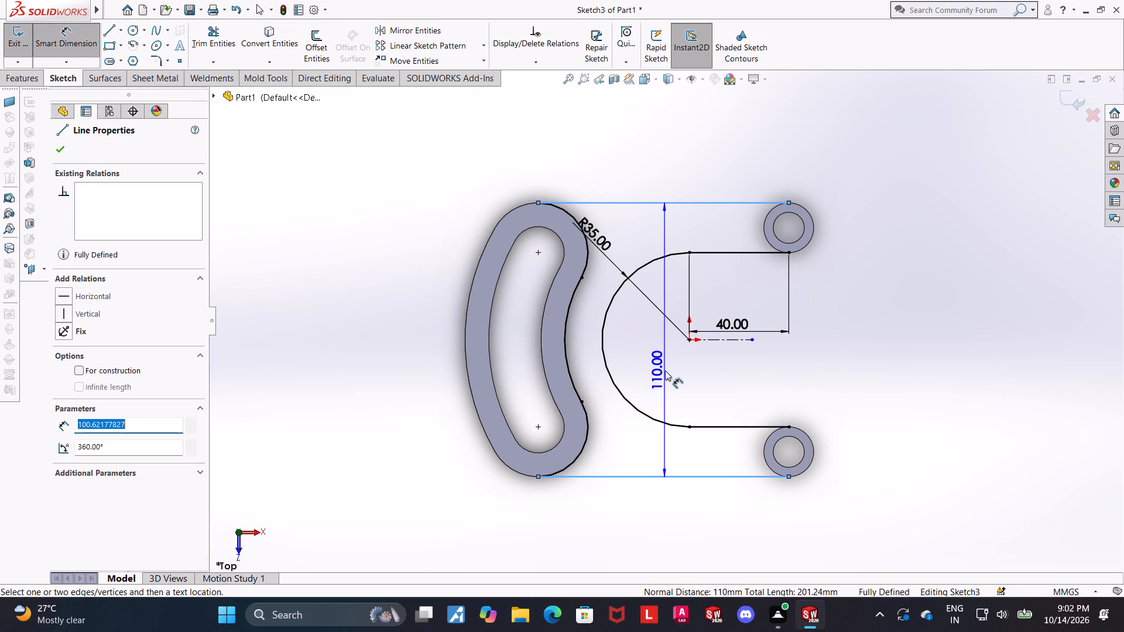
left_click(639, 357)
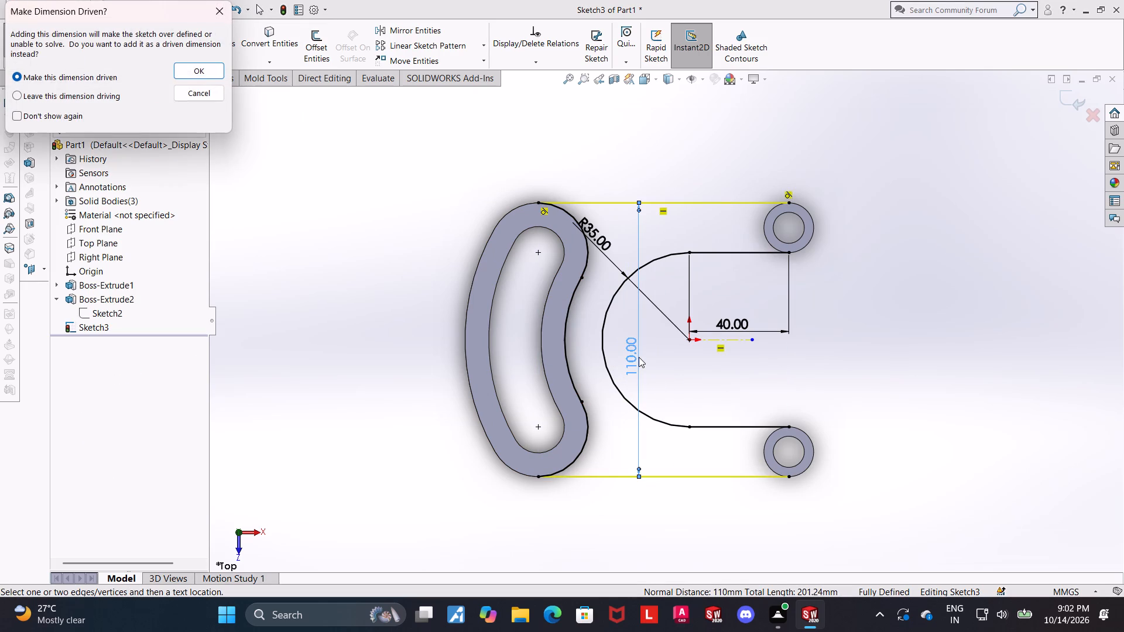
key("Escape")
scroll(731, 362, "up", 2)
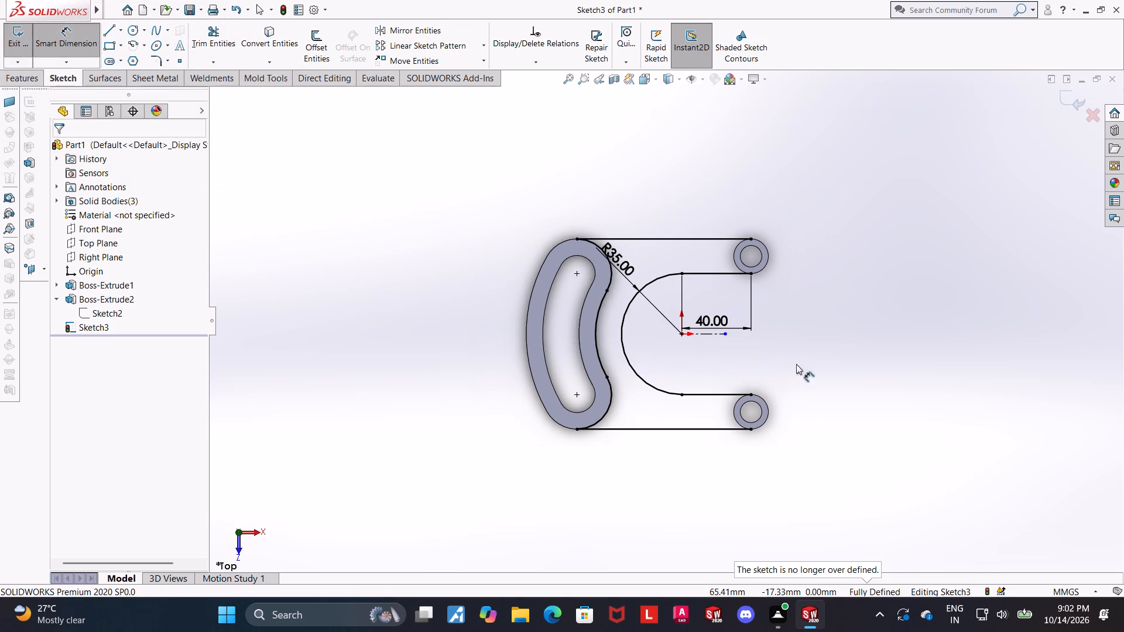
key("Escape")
Convert the outer circular edges of both ring bosses into sketch entities in the web sketch.
scroll(758, 258, "down", 3)
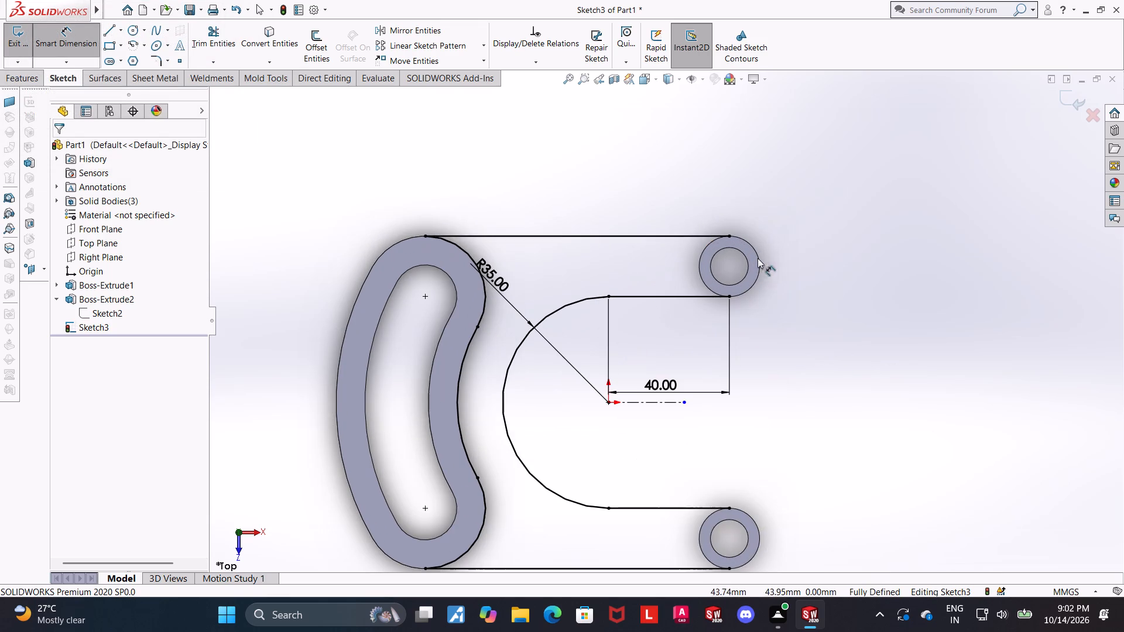
left_click(271, 32)
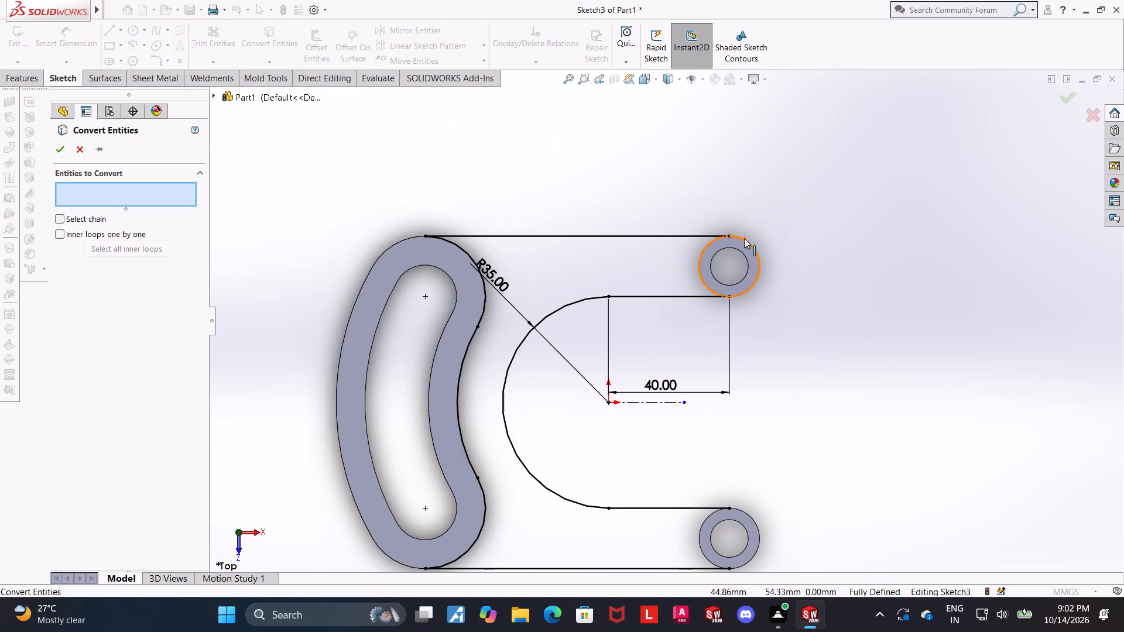
left_click(744, 239)
left_click(750, 516)
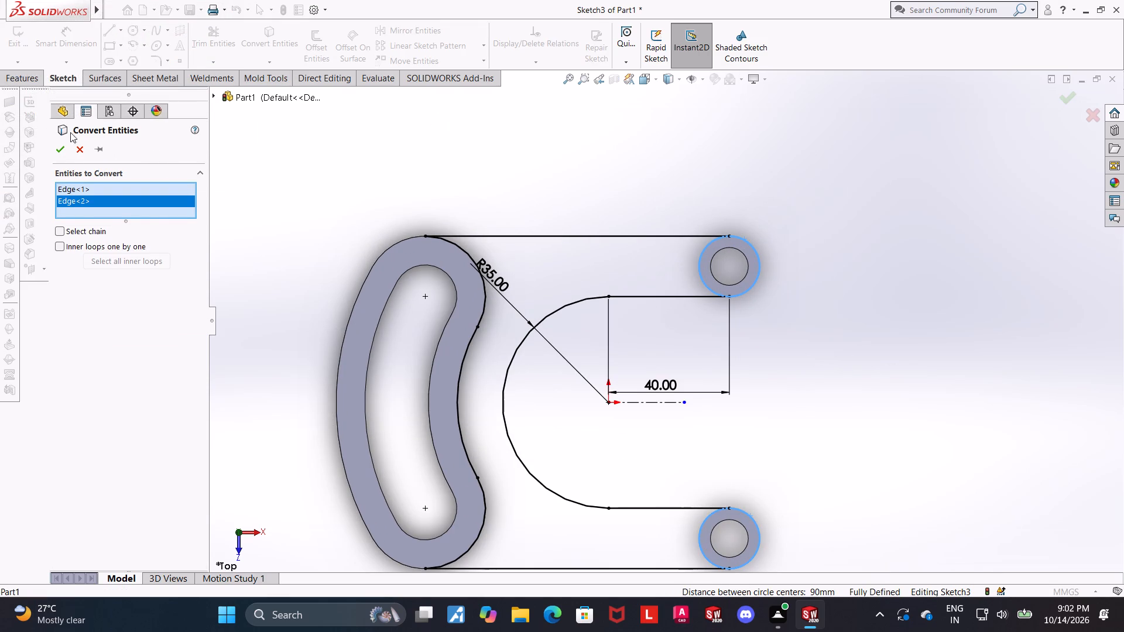
left_click(56, 142)
Trim the far halves of both converted ring circles, keeping only the arcs that face the slot body.
left_click(196, 36)
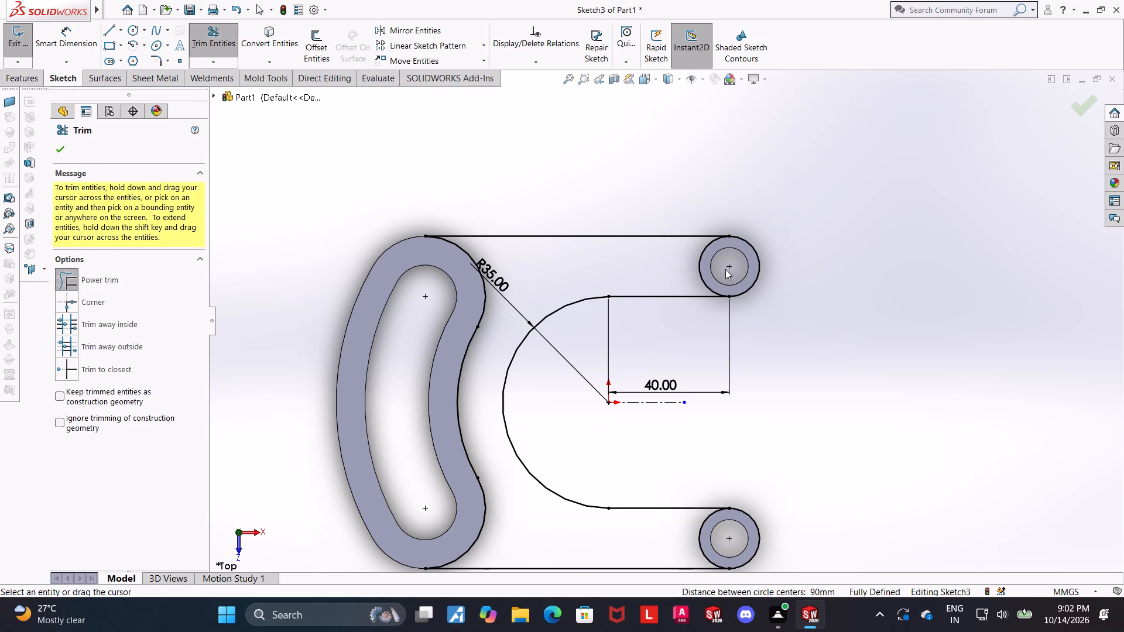
left_click_drag(726, 269, 839, 255)
scroll(828, 301, "up", 3)
scroll(742, 461, "down", 2)
left_click_drag(672, 427, 835, 413)
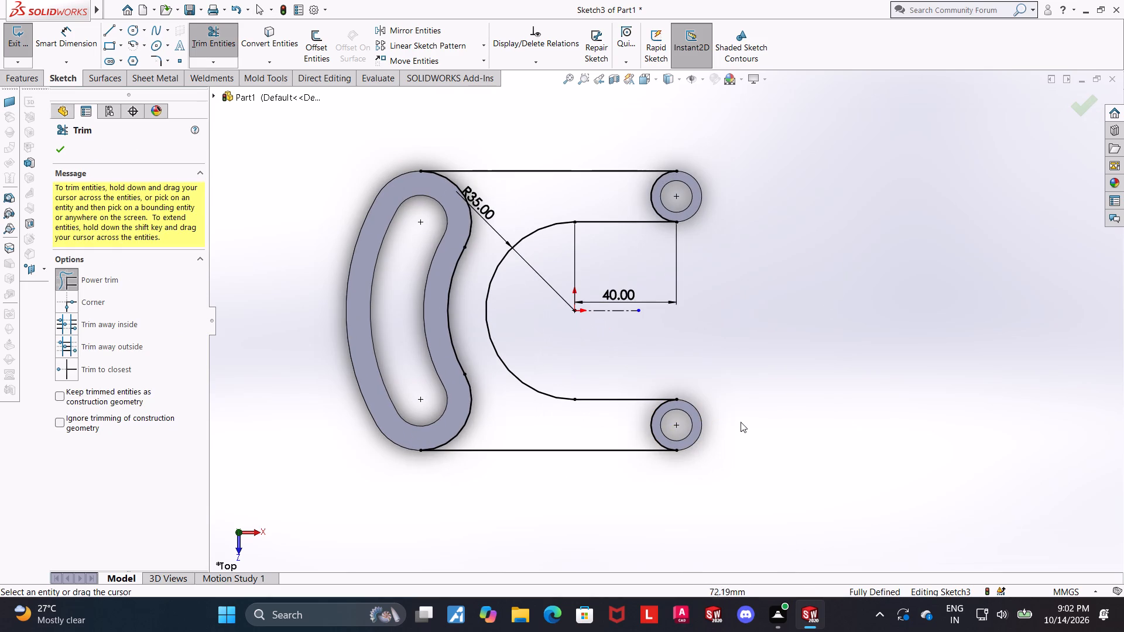
scroll(735, 423, "up", 1)
key("Escape")
scroll(688, 352, "up", 1)
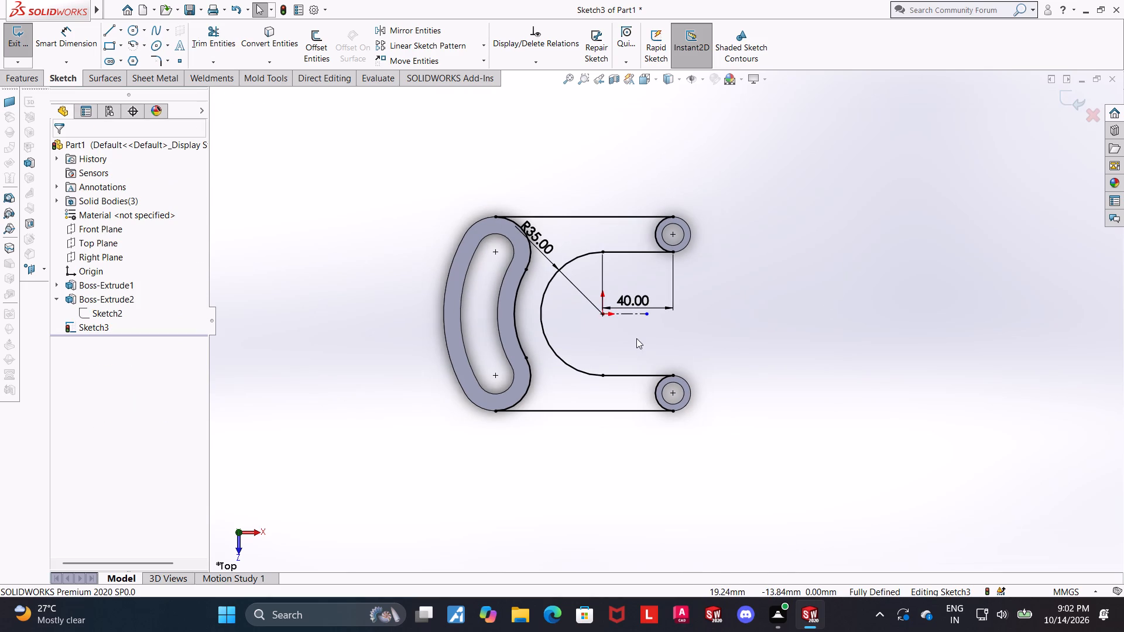
scroll(636, 338, "down", 2)
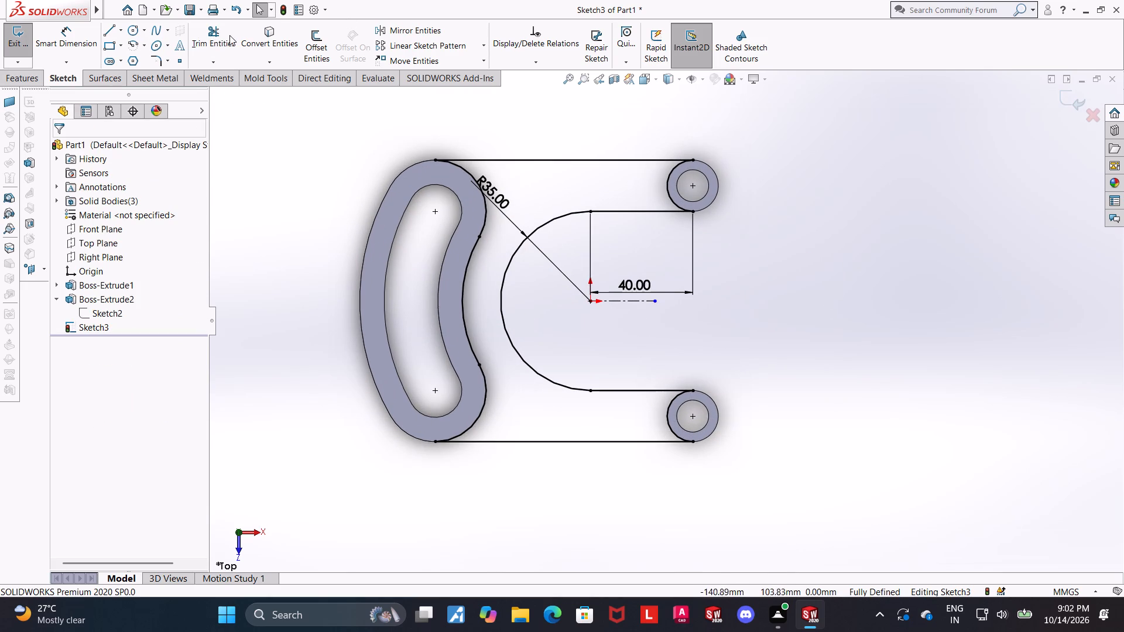
Check the vertical spacing between the two short inner lines, and between the two long outer lines of the web.
double_click(66, 35)
left_click(647, 214)
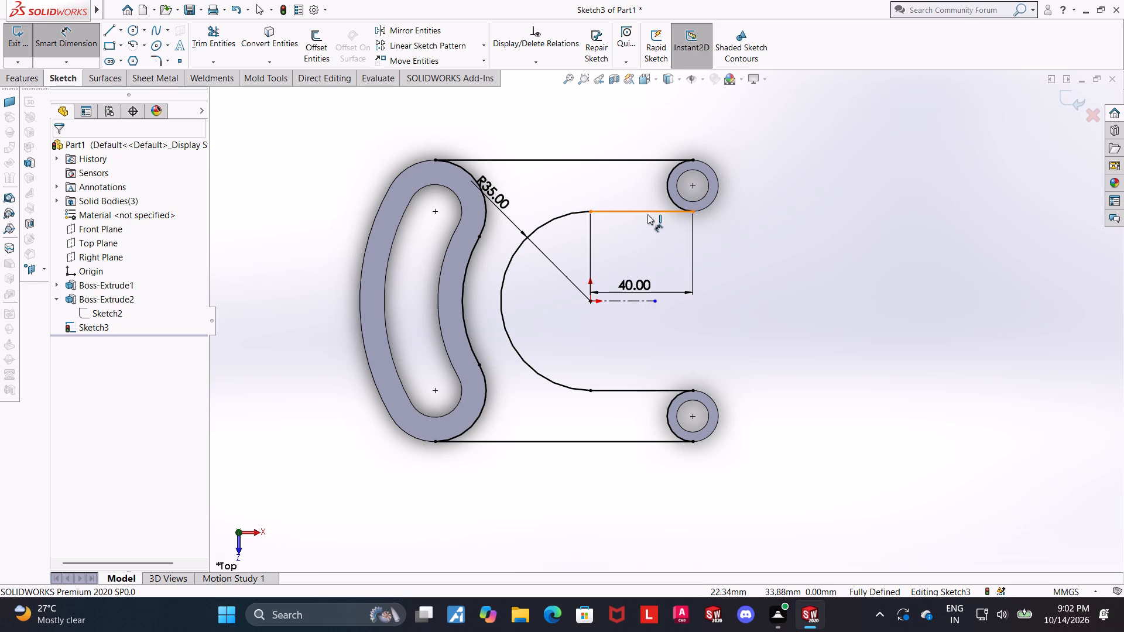
left_click(645, 393)
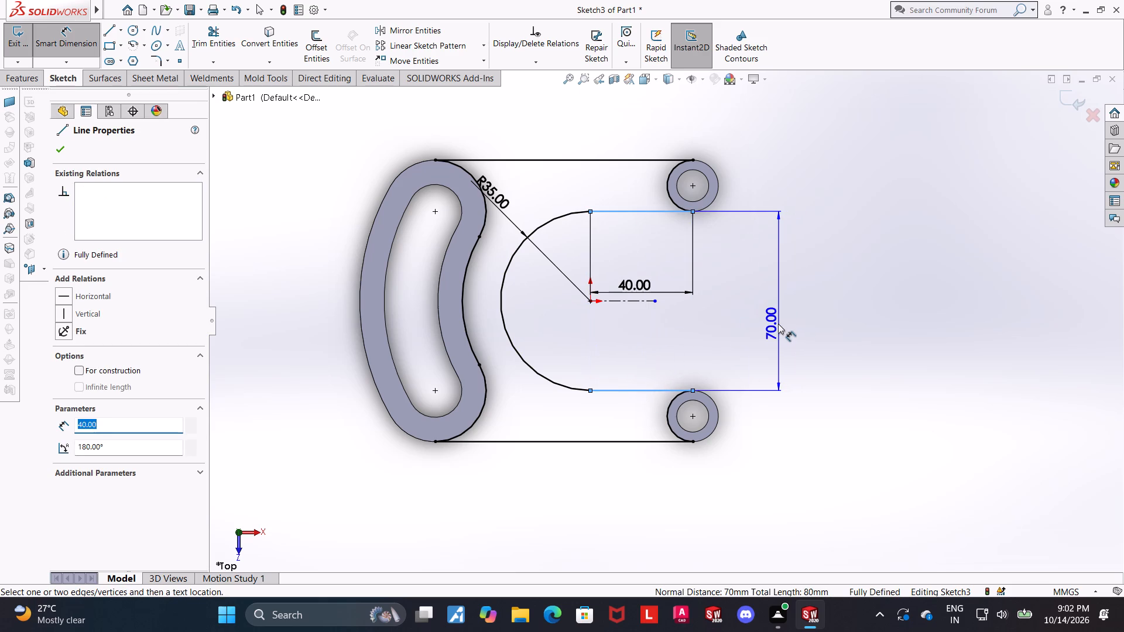
key("Escape")
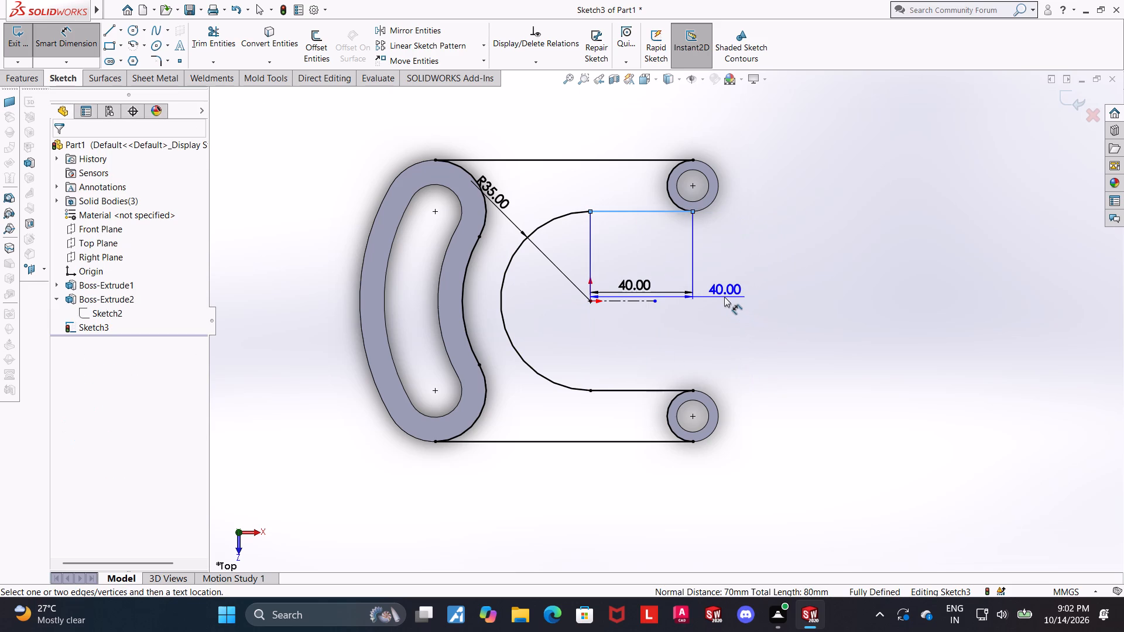
key("Escape")
left_click(641, 157)
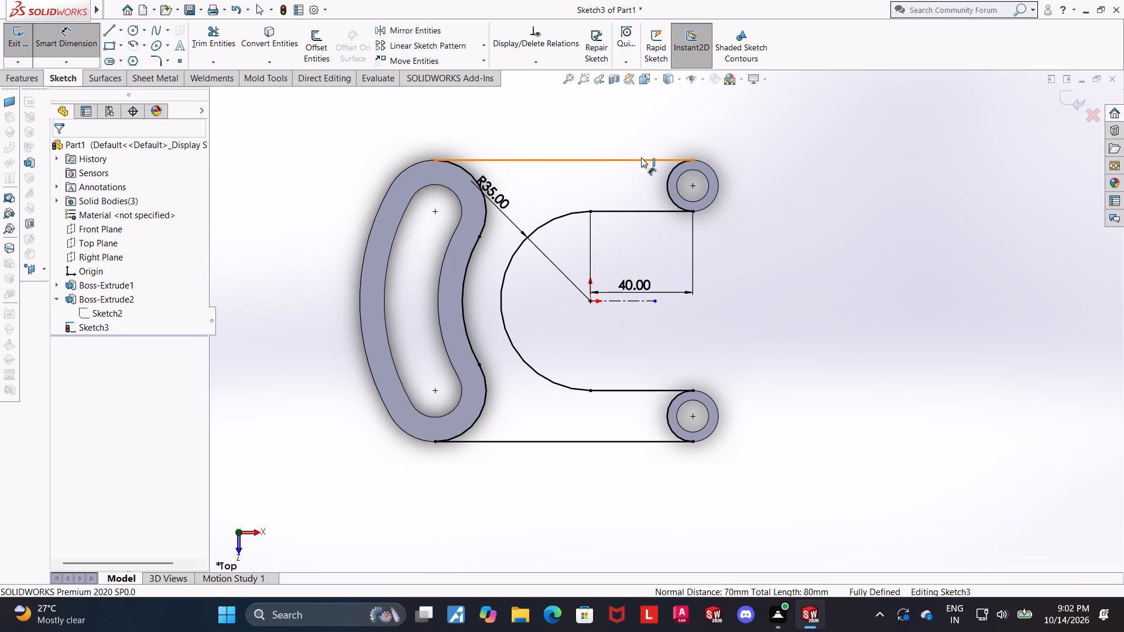
left_click(622, 442)
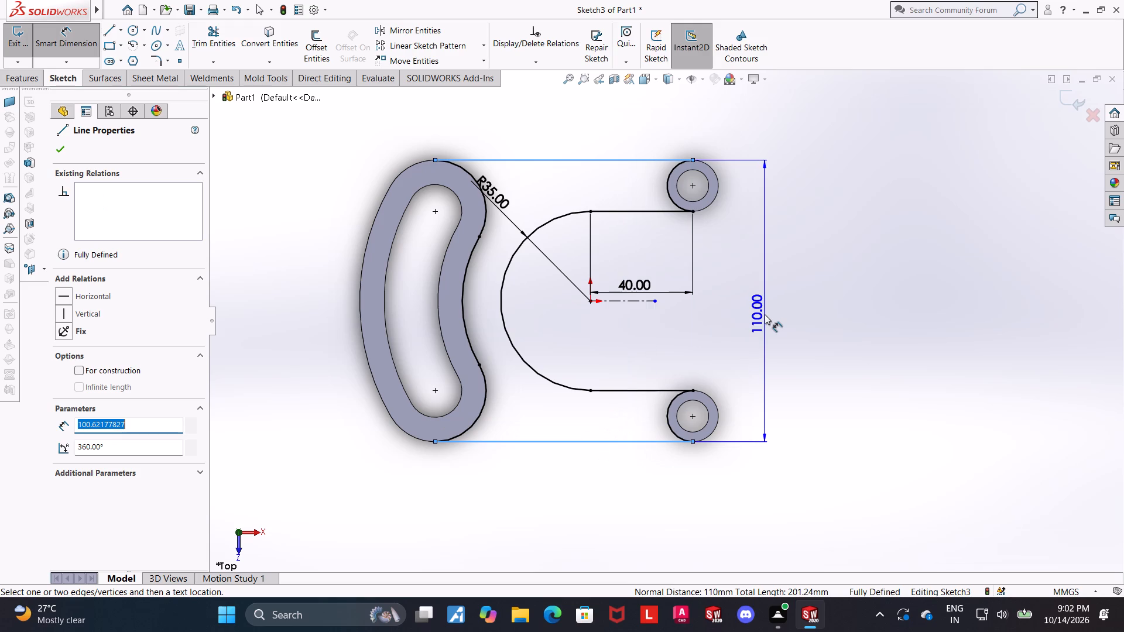
key("Escape")
scroll(762, 314, "up", 1)
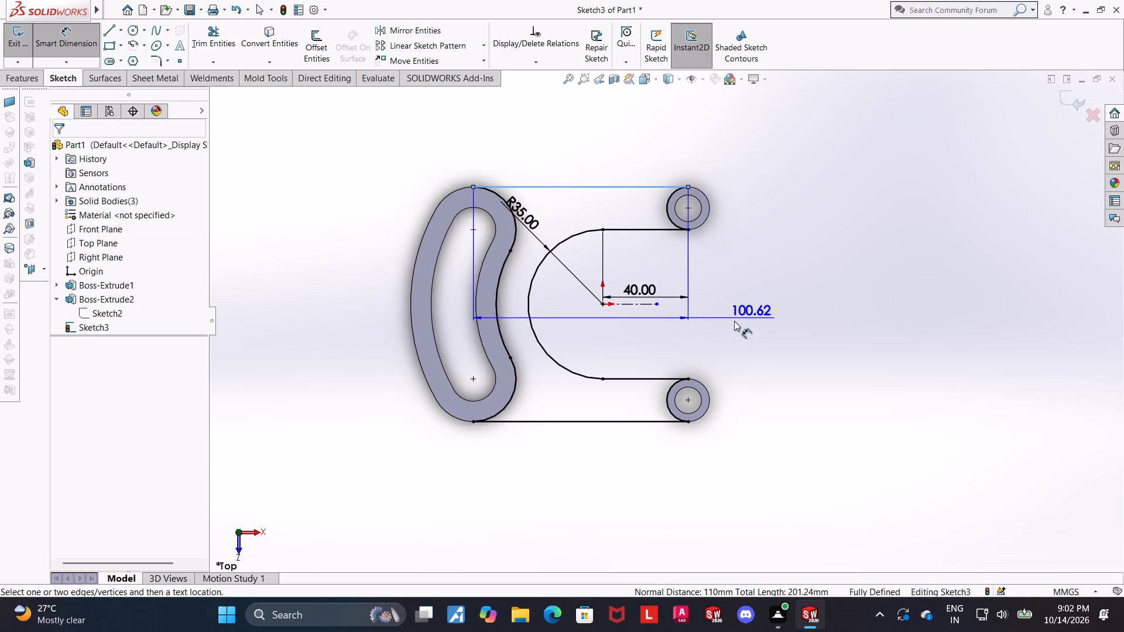
scroll(605, 321, "down", 2)
key("Escape")
key("Escape")
scroll(717, 345, "up", 1)
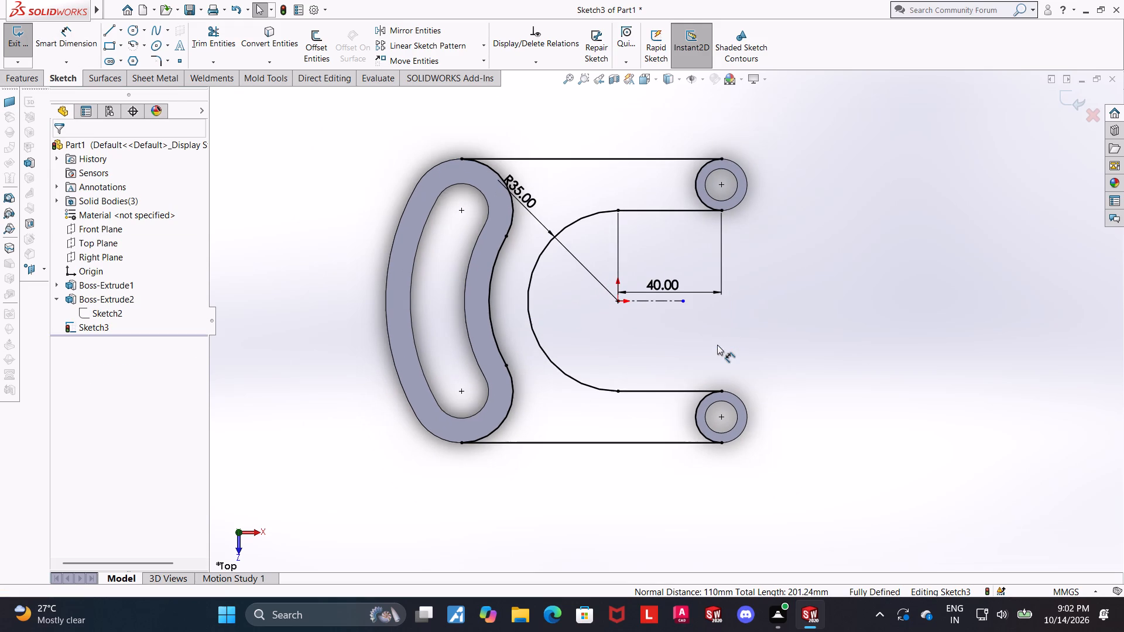
scroll(717, 345, "up", 1)
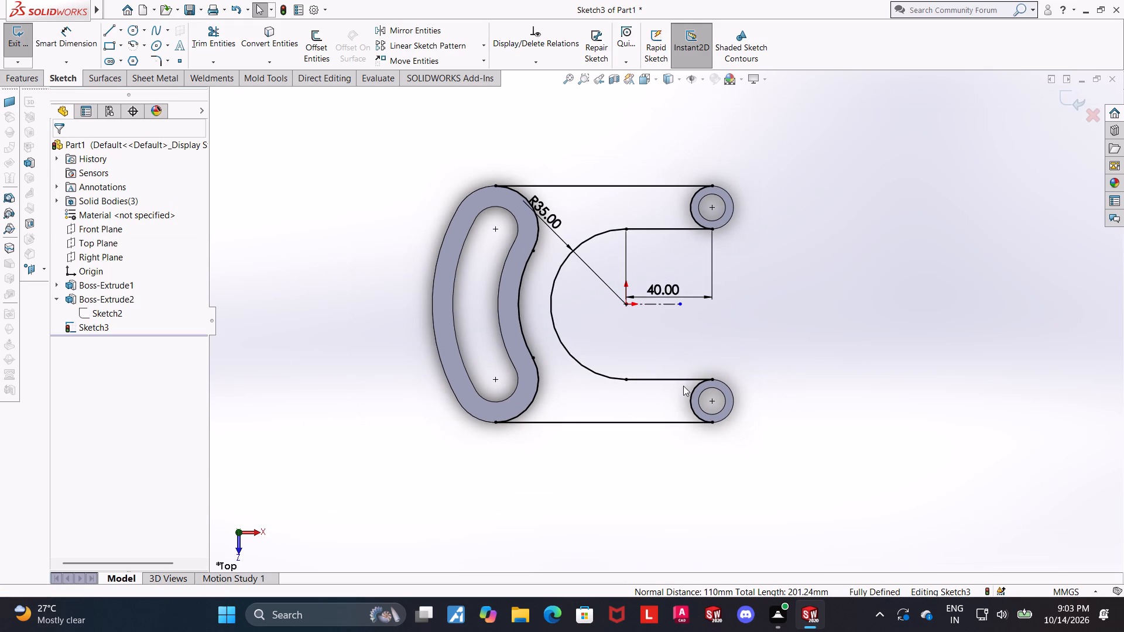
Exit the web sketch and extrude Sketch3 as a blind boss 8 mm deep with merged result.
middle_click_drag(700, 334, 702, 222)
left_click(1072, 95)
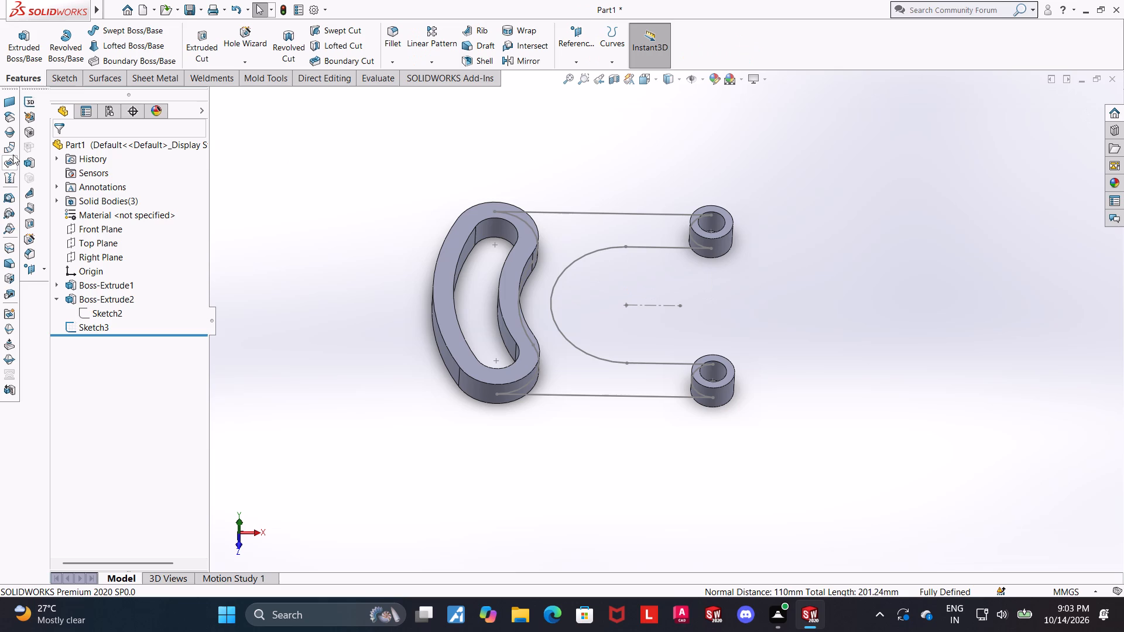
left_click(36, 50)
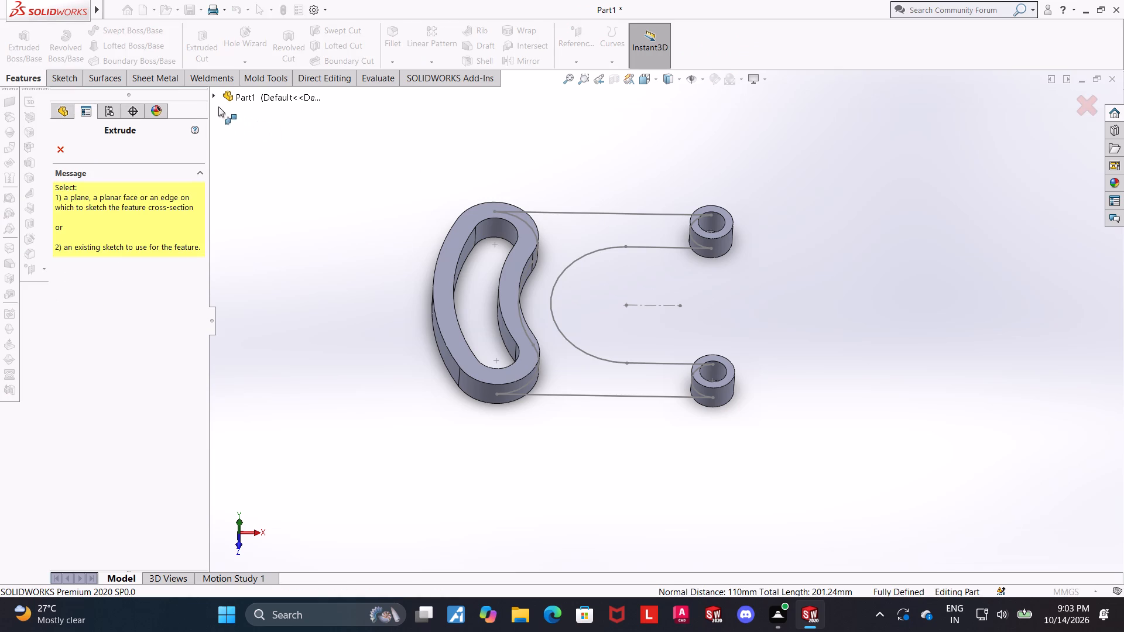
left_click(217, 97)
left_click(268, 266)
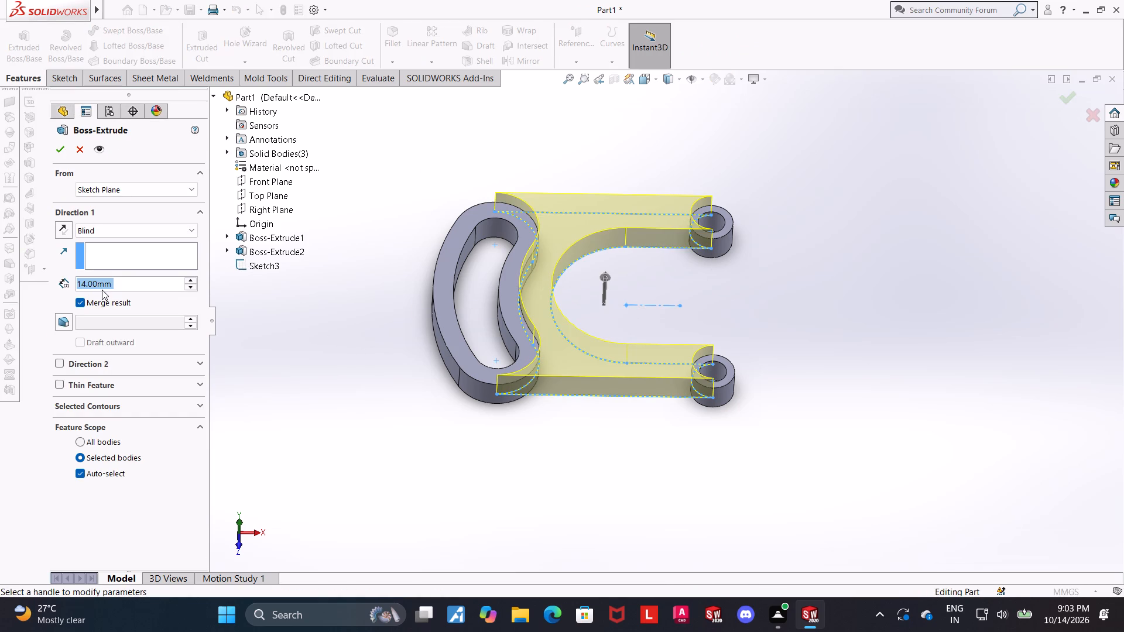
key("8")
key("Return")
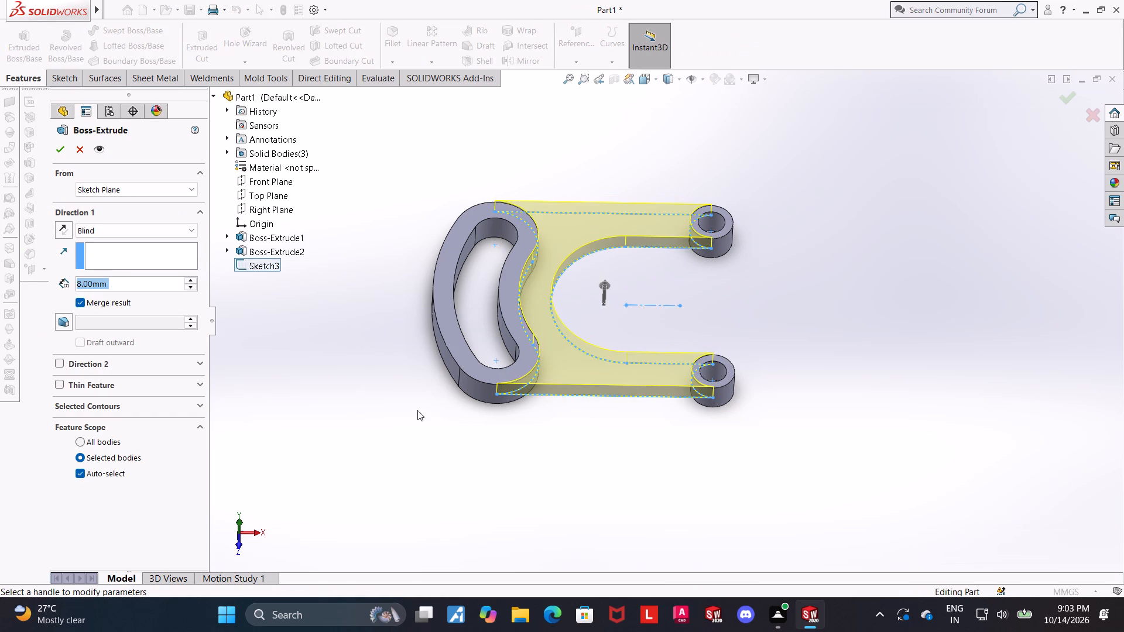
scroll(478, 432, "up", 1)
middle_click_drag(493, 463, 507, 298)
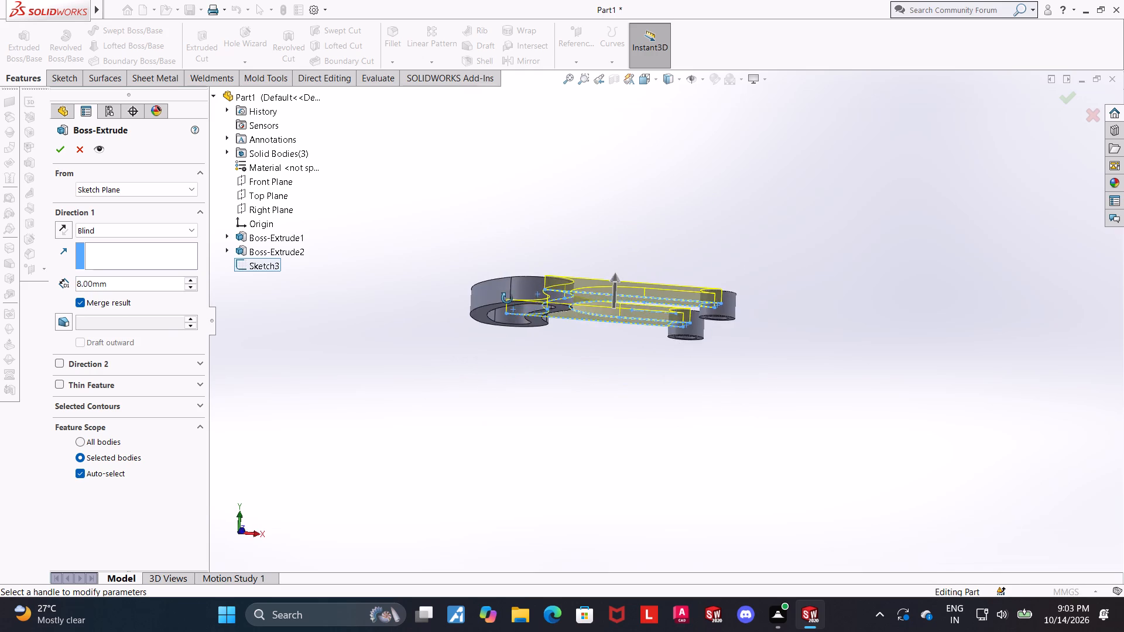
middle_click_drag(507, 298, 503, 288)
left_click(61, 143)
Edit the web extrusion and change its end condition from Blind to Mid Plane.
middle_click_drag(875, 257, 871, 305)
scroll(743, 285, "down", 4)
left_click(688, 423)
middle_click_drag(494, 451, 477, 461)
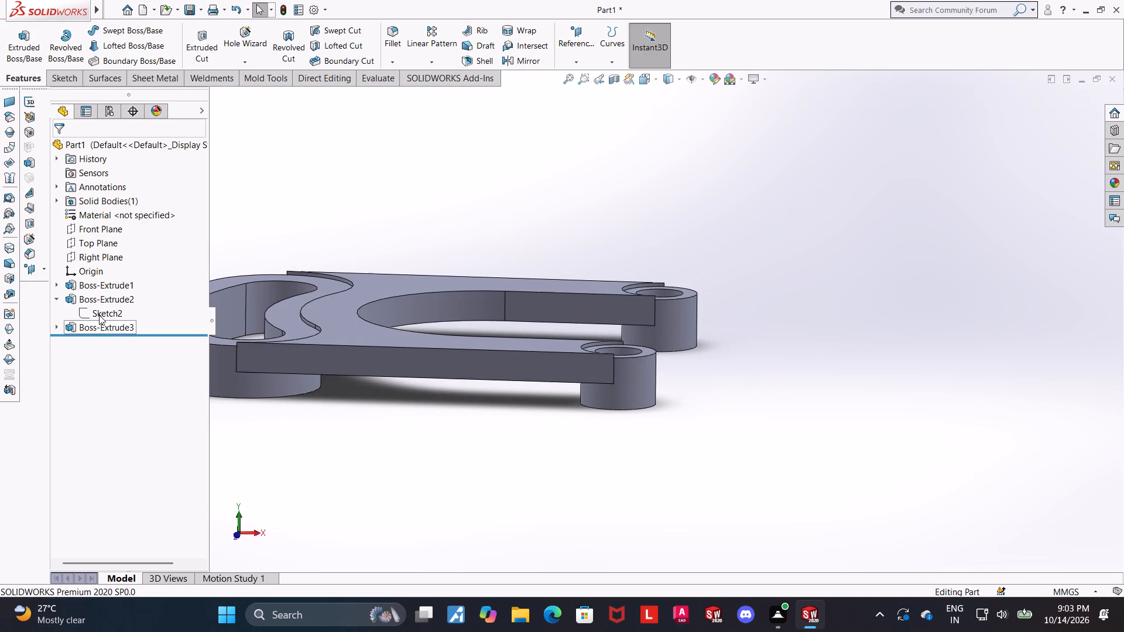
left_click(97, 326)
left_click(106, 291)
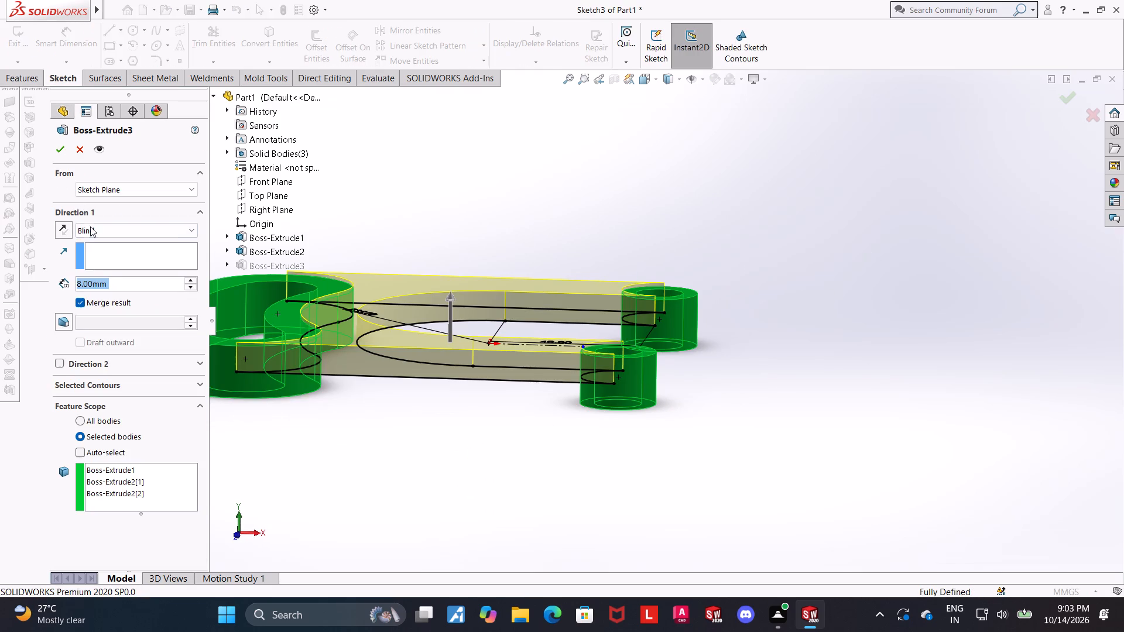
left_click(91, 226)
left_click(112, 302)
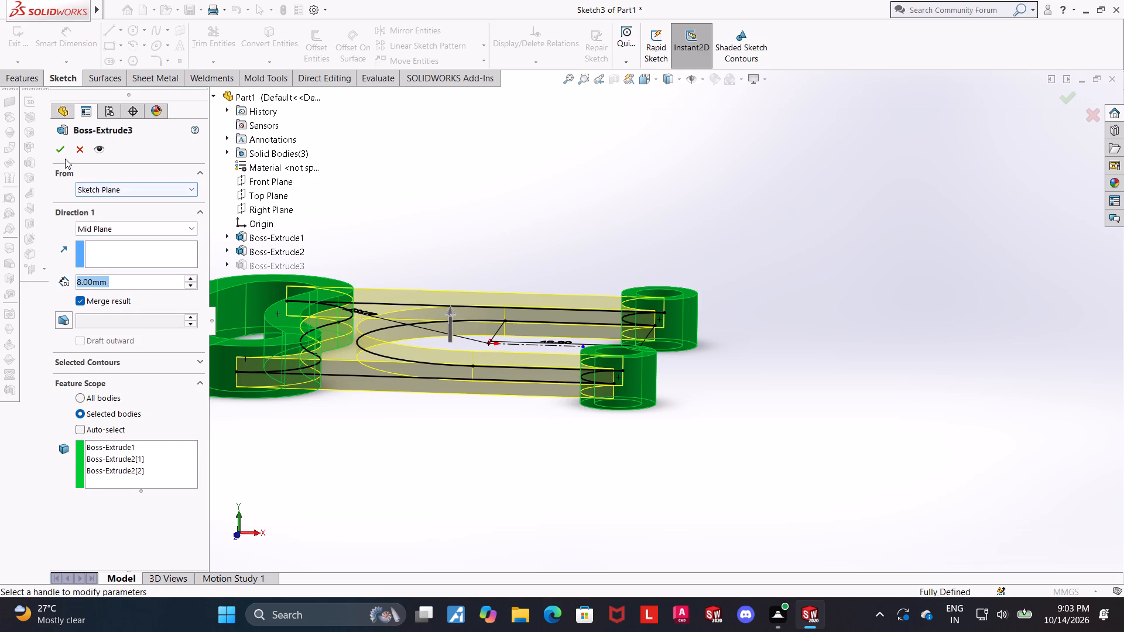
left_click(64, 155)
left_click(749, 391)
scroll(665, 391, "up", 4)
scroll(568, 361, "down", 5)
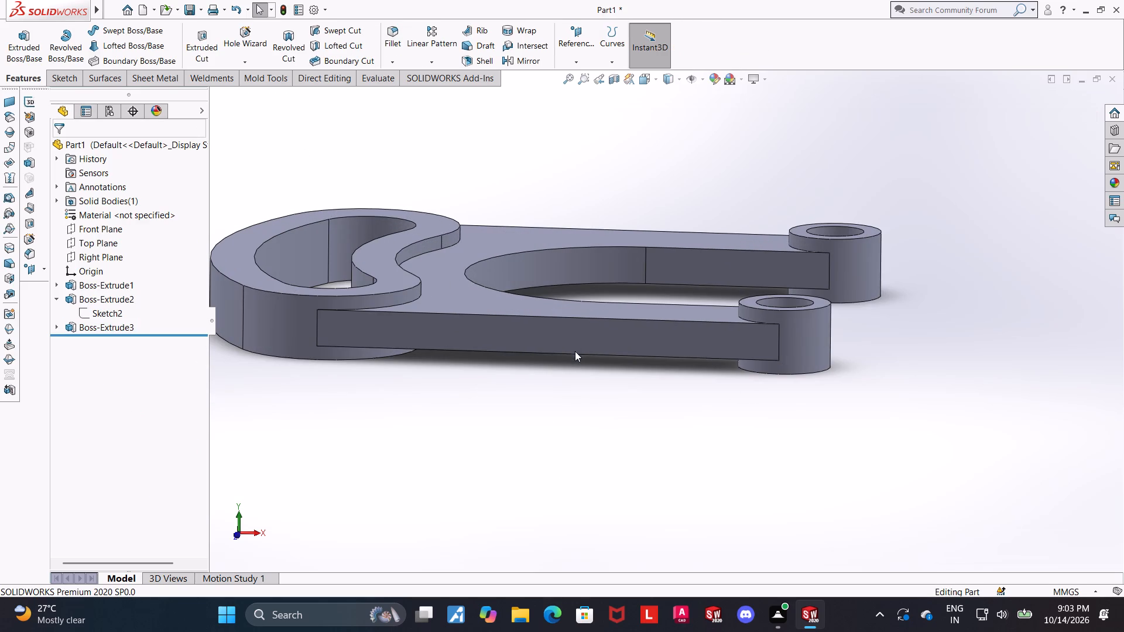
Start a symmetric 3 mm fillet with the lower outer edge of the web's front arm selected.
middle_click_drag(578, 379, 581, 300)
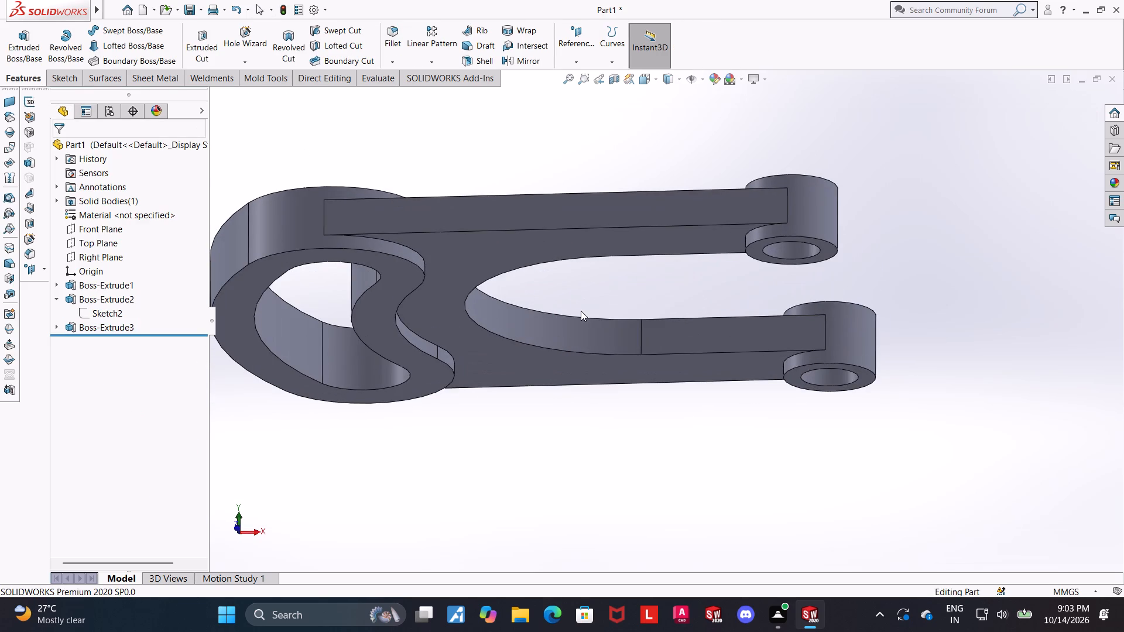
scroll(581, 311, "up", 2)
scroll(573, 242, "down", 2)
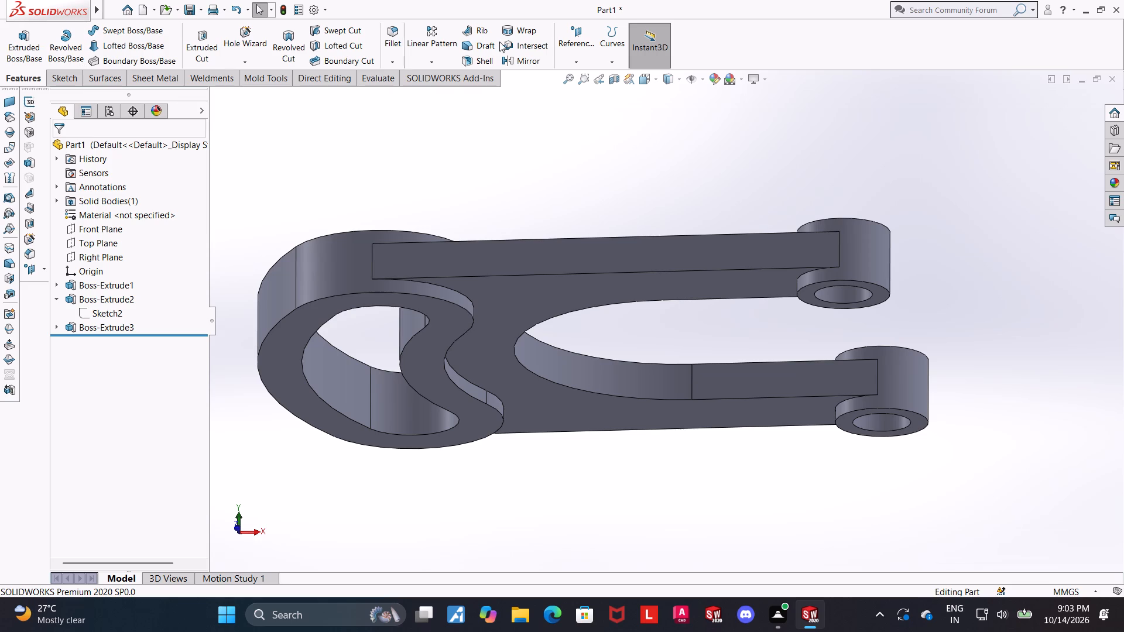
left_click(401, 35)
key("3")
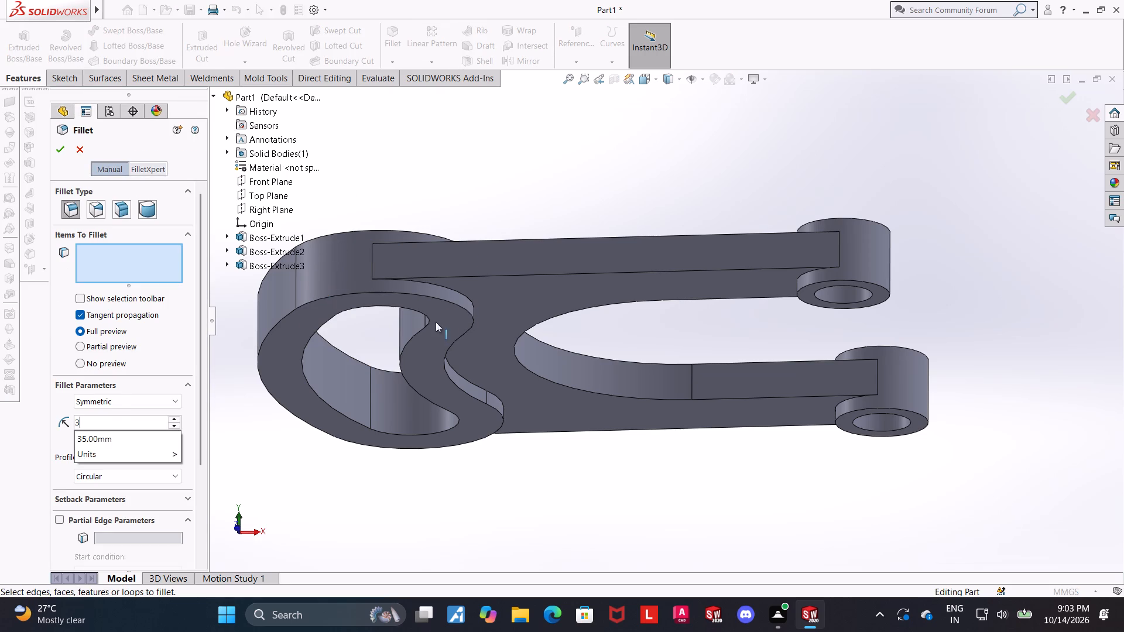
key("Return")
left_click(571, 273)
Add the opposite arm's lower outer edge to the 3 mm fillet, removing the wrongly picked edge selection.
scroll(591, 281, "up", 2)
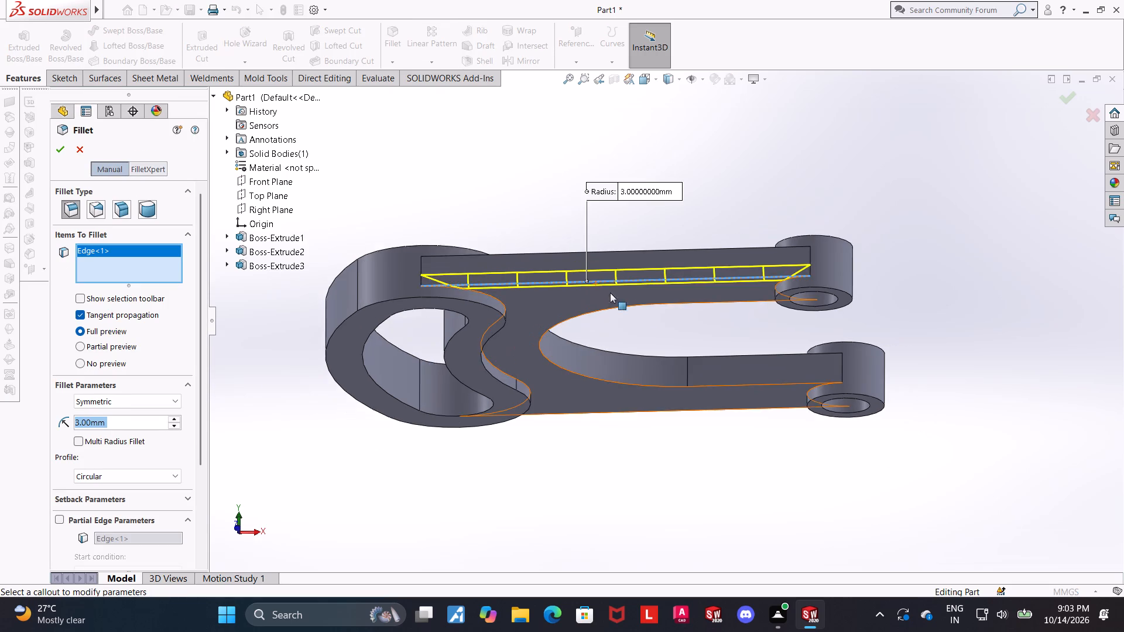
middle_click_drag(777, 320, 596, 336)
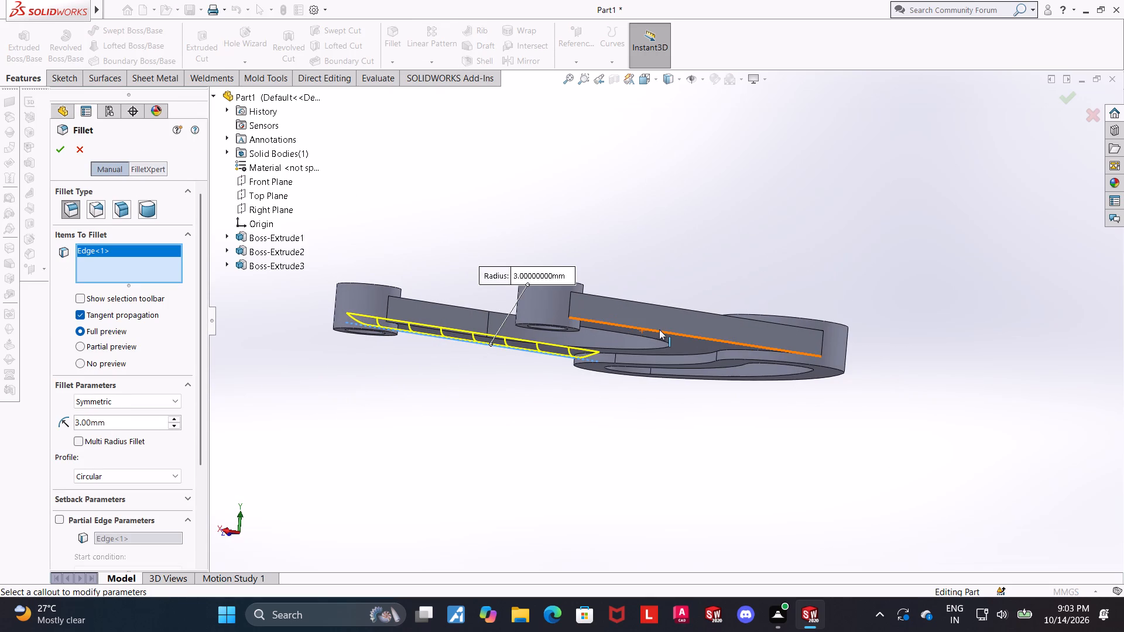
left_click(660, 329)
right_click(92, 255)
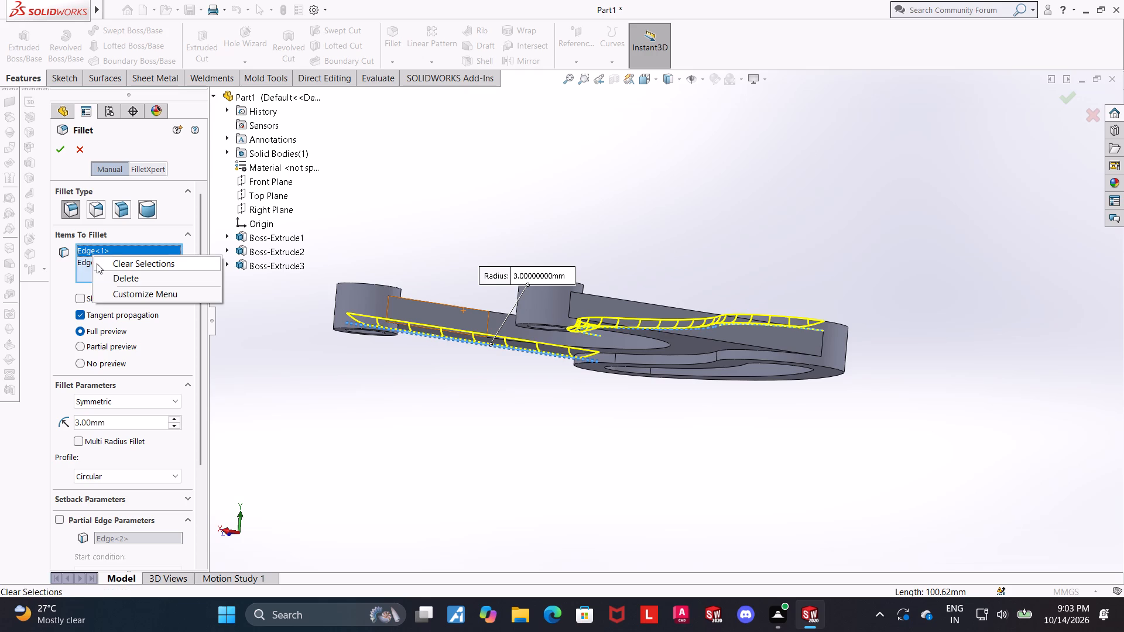
right_click(81, 263)
left_click(110, 291)
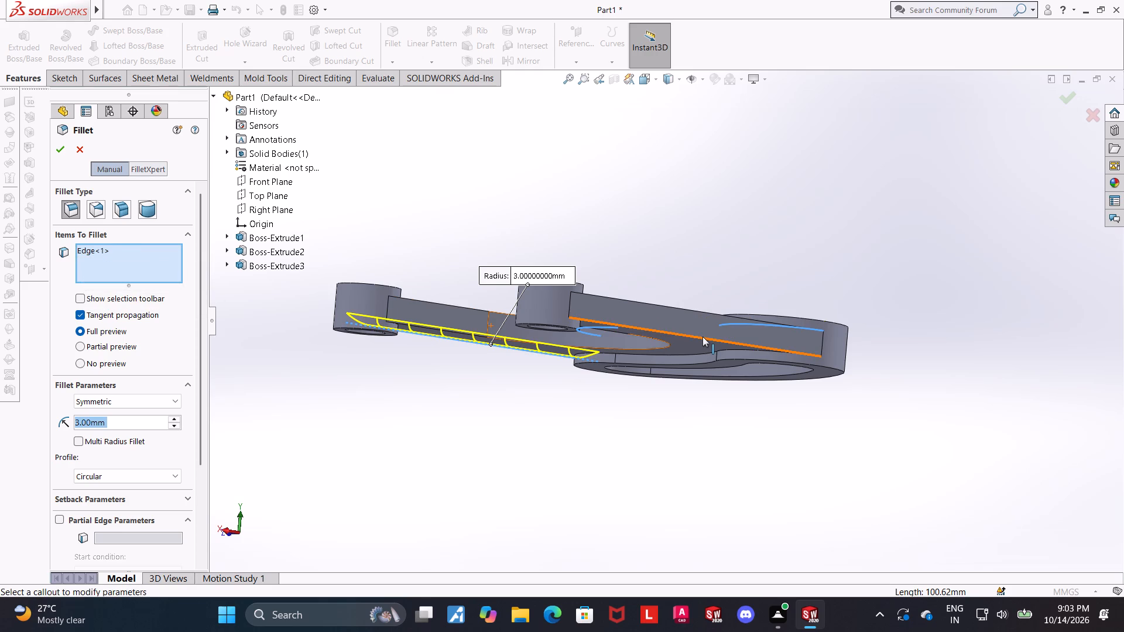
left_click(702, 336)
Add the lower edge of the web's U-shaped inner cutout to the 3 mm fillet and apply the fillet.
scroll(698, 335, "up", 2)
middle_click_drag(650, 338, 861, 365)
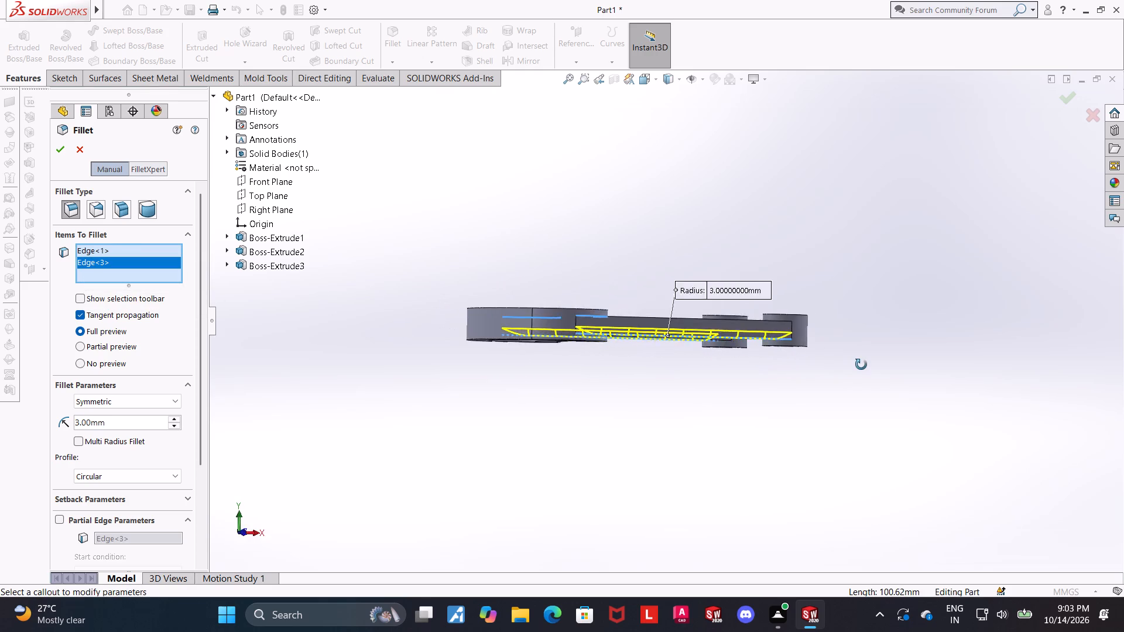
middle_click_drag(861, 365, 684, 386)
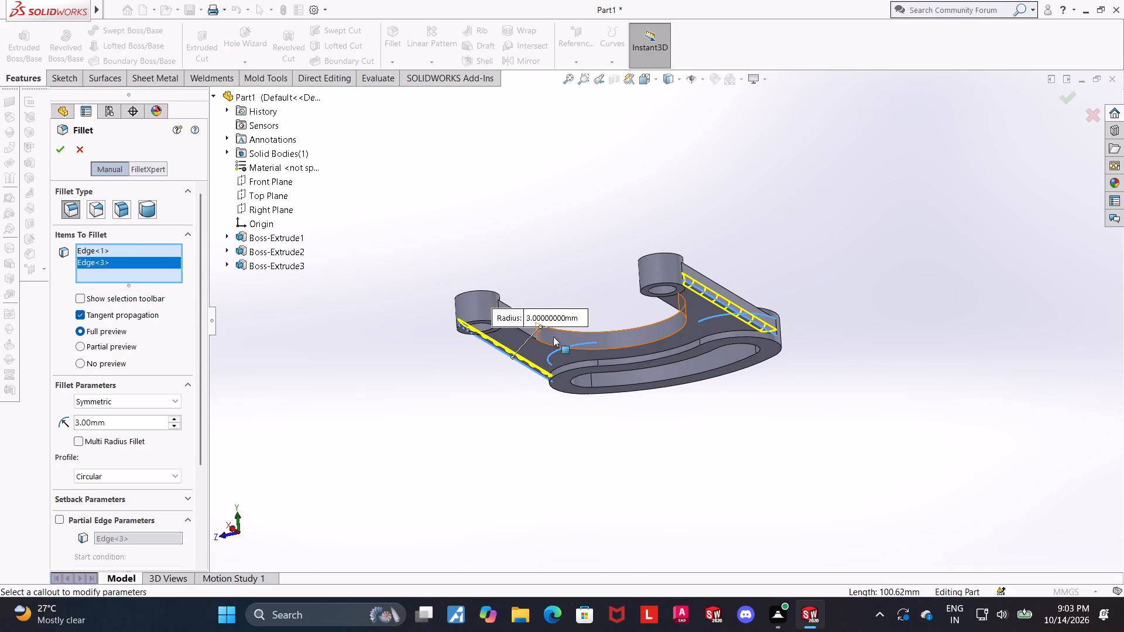
left_click(553, 344)
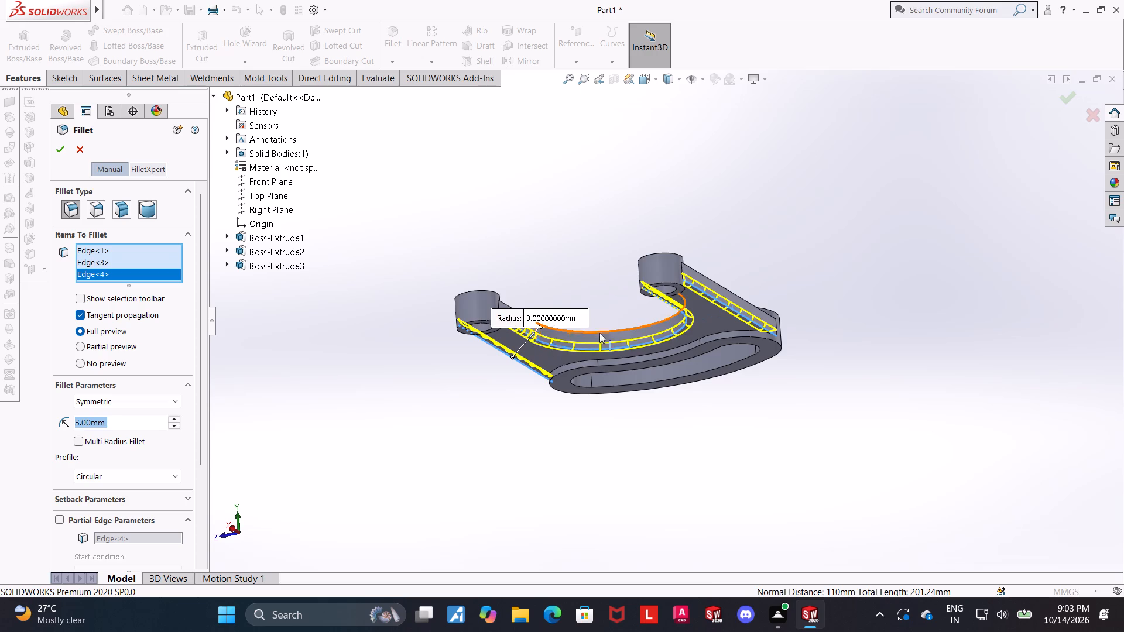
scroll(623, 339, "up", 1)
middle_click_drag(629, 347, 775, 375)
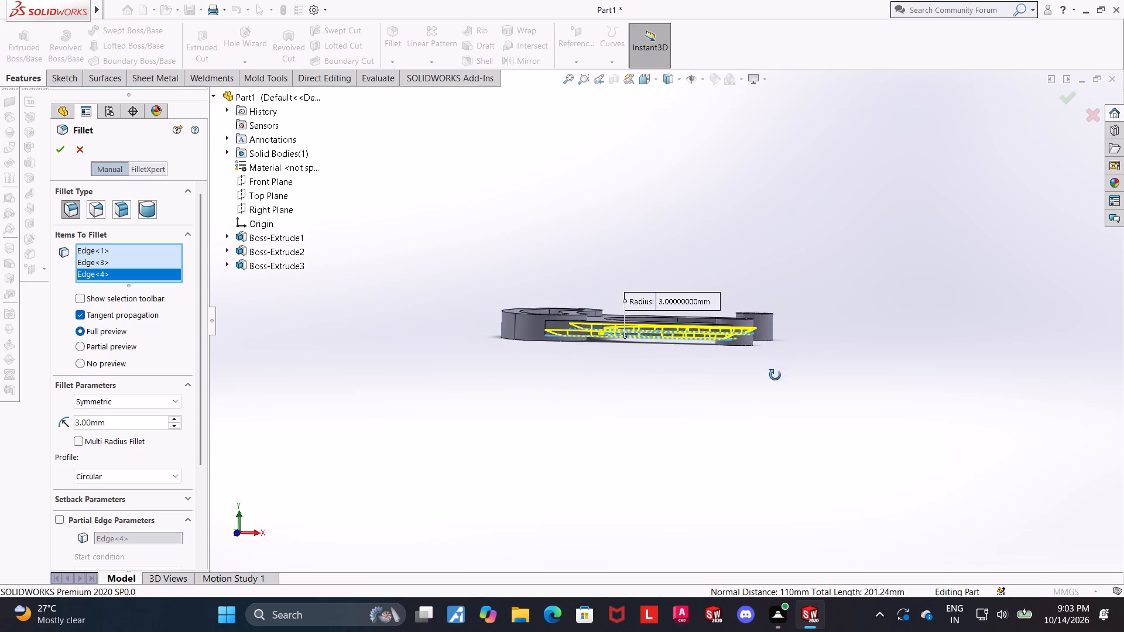
middle_click_drag(775, 375, 770, 398)
left_click(67, 154)
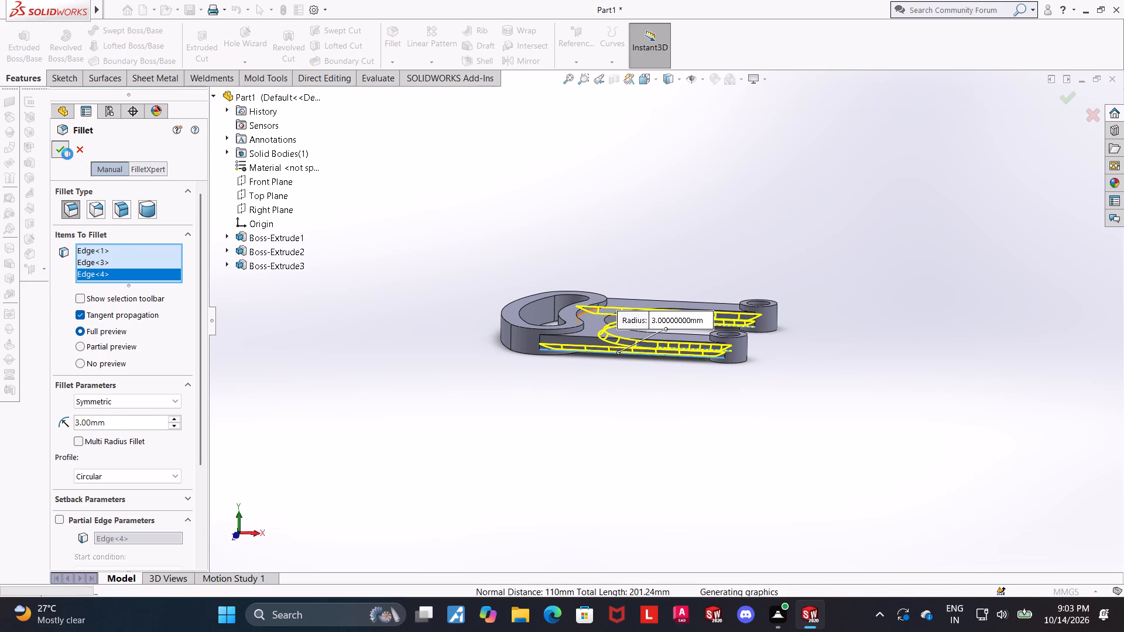
Examine the filleted bracket in the Front and Top orientations and from oblique angles.
scroll(592, 258, "up", 1)
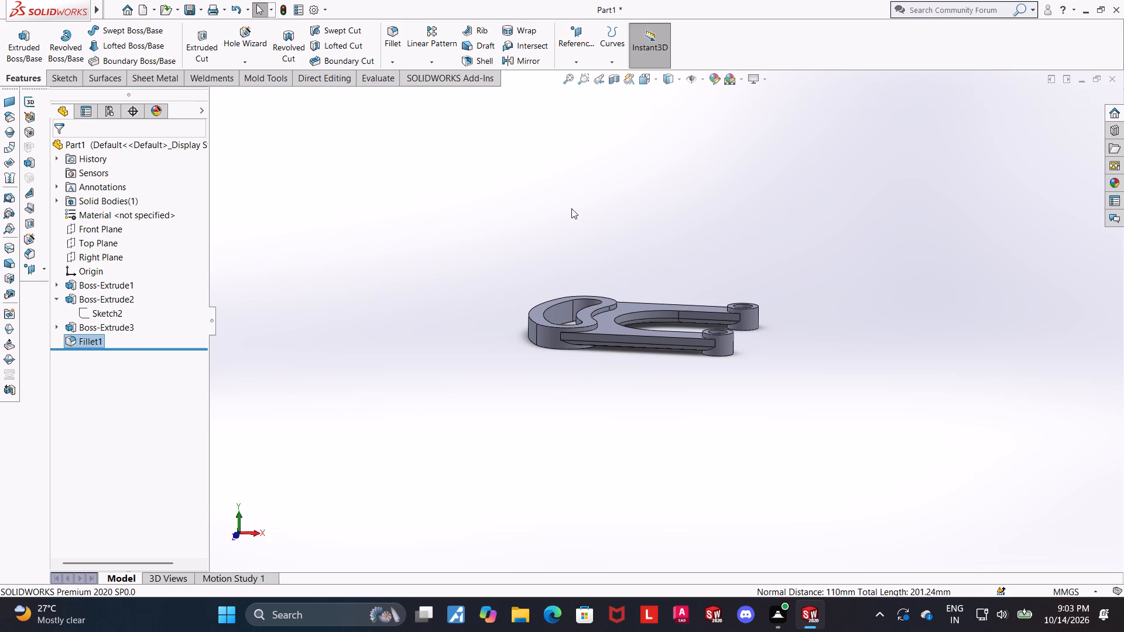
scroll(534, 171, "down", 2)
scroll(534, 171, "up", 1)
middle_click_drag(534, 171, 536, 180)
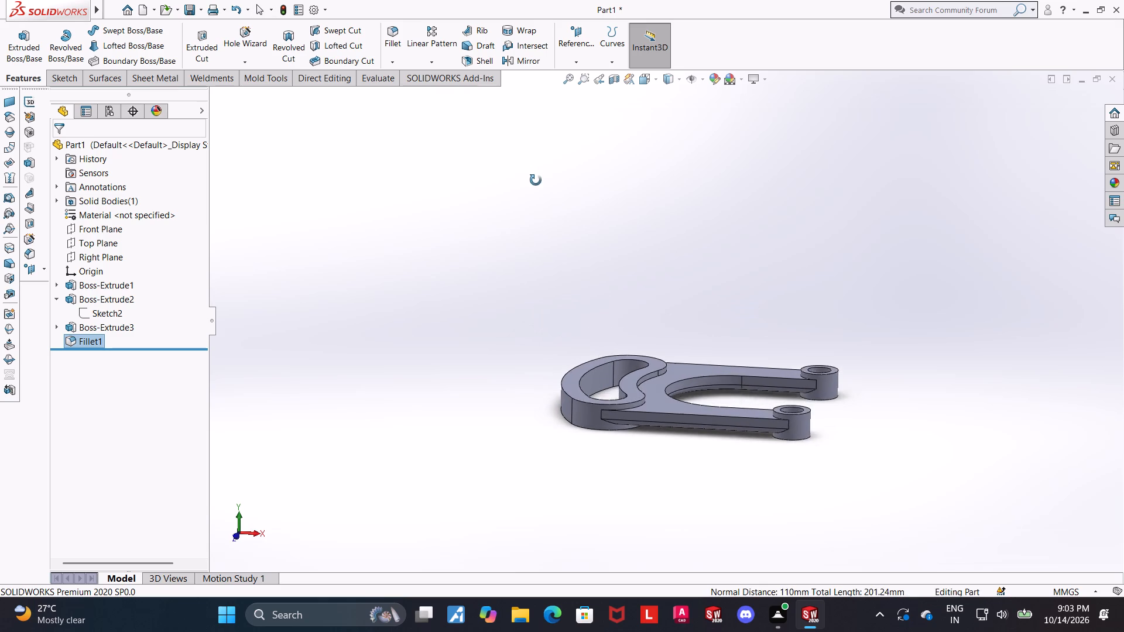
middle_click_drag(536, 180, 536, 266)
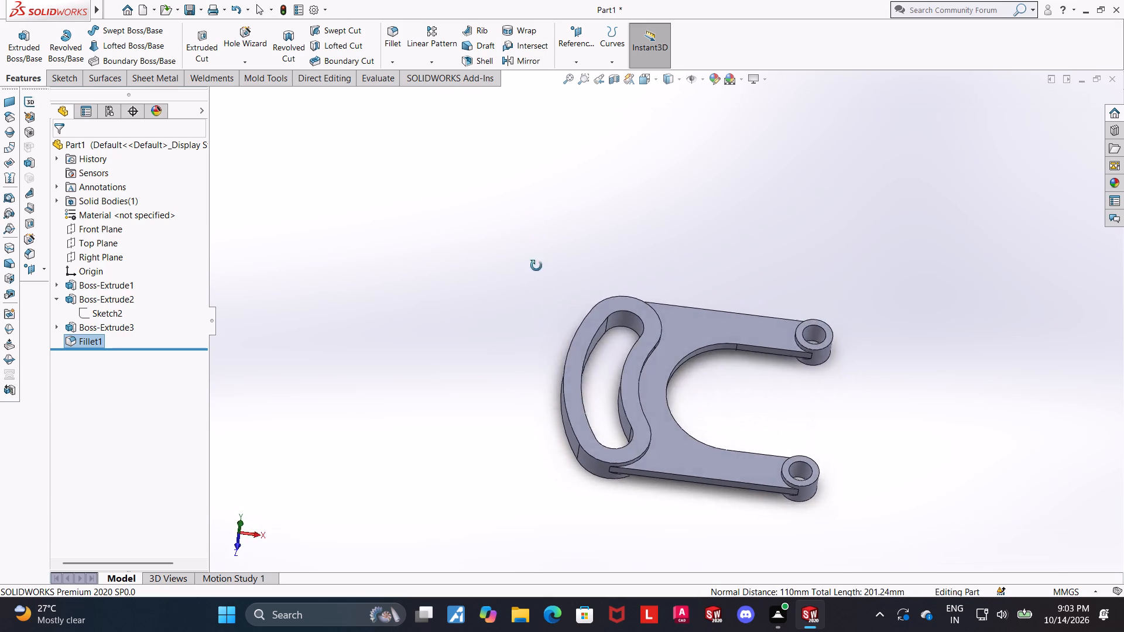
middle_click_drag(536, 266, 557, 142)
scroll(557, 142, "up", 1)
left_click(649, 80)
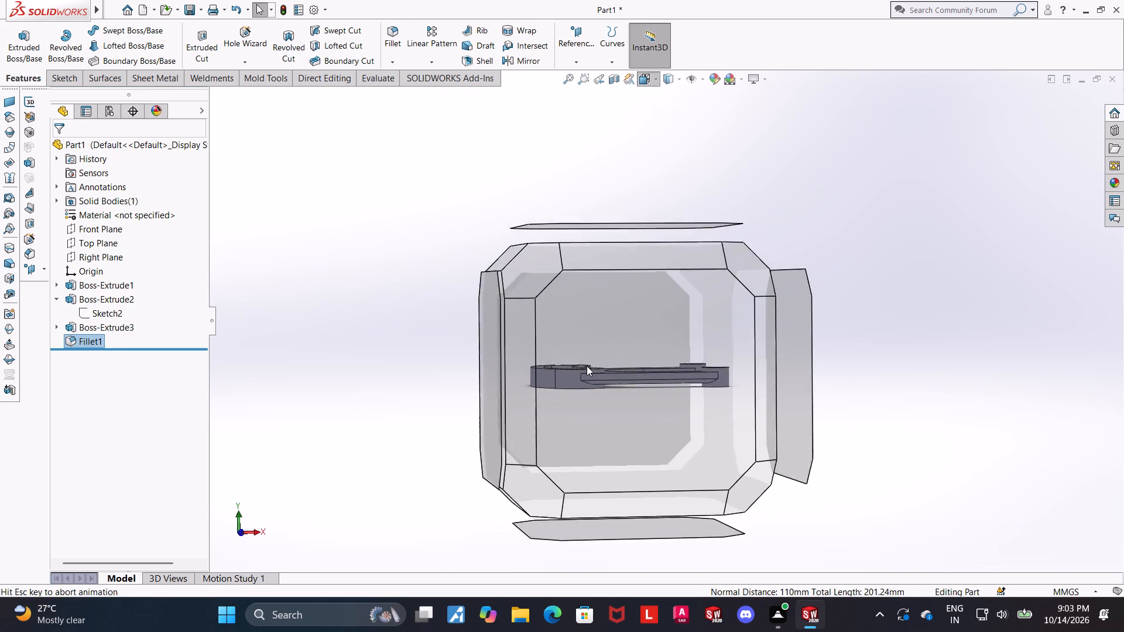
left_click(547, 420)
scroll(690, 394, "down", 2)
scroll(746, 399, "up", 1)
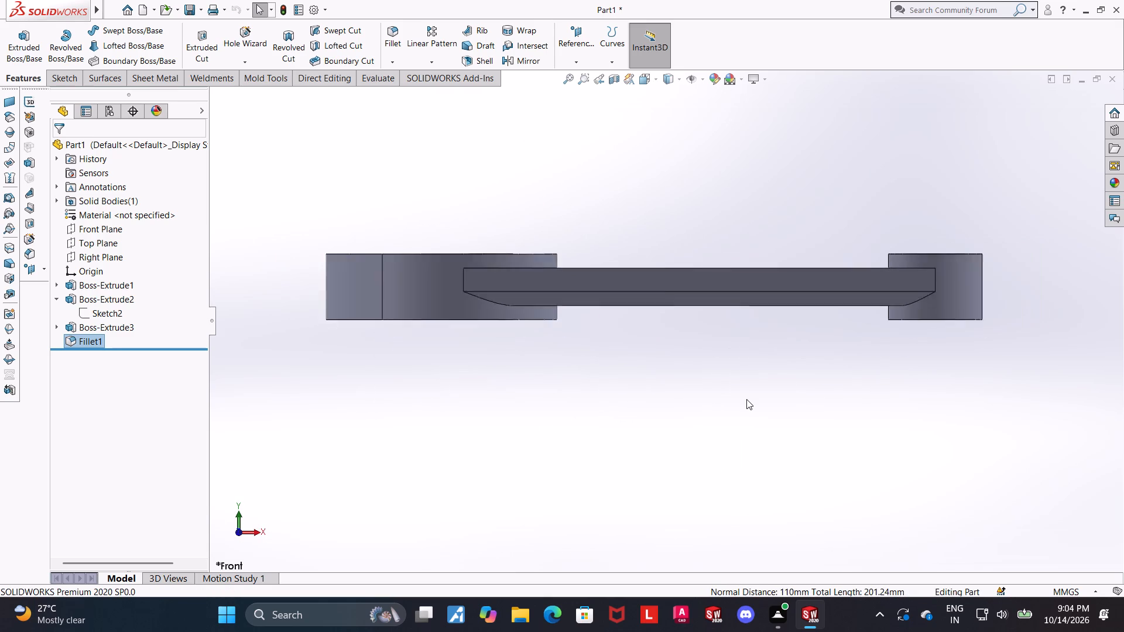
scroll(746, 399, "up", 1)
scroll(746, 400, "down", 1)
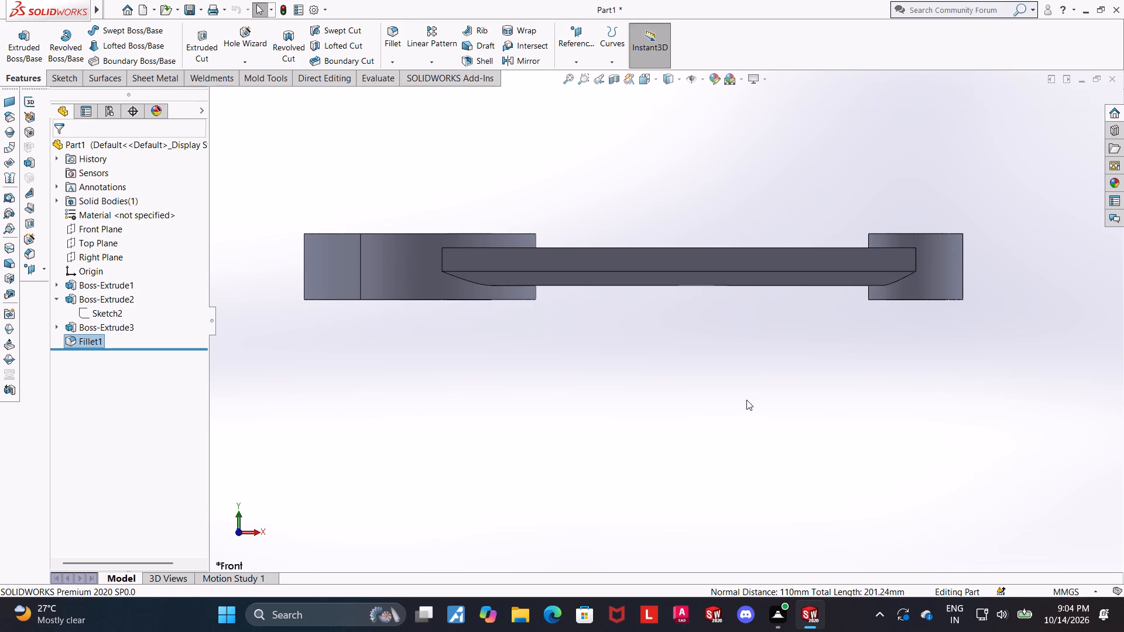
scroll(746, 397, "up", 2)
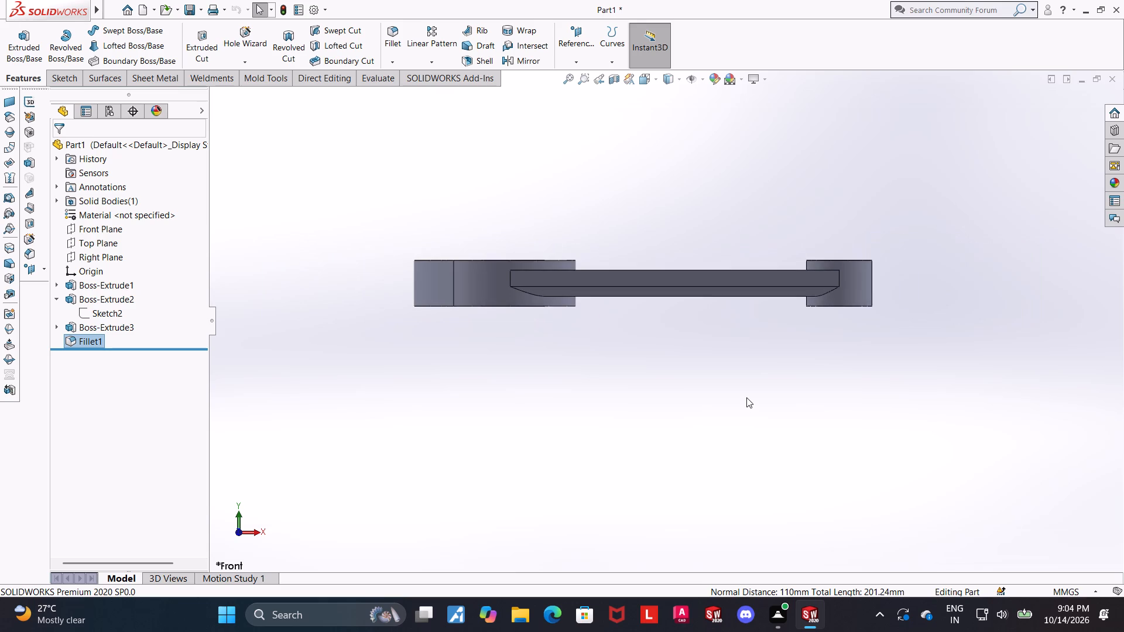
middle_click_drag(807, 305, 789, 376)
scroll(787, 375, "up", 1)
middle_click_drag(750, 311, 763, 368)
left_click(649, 84)
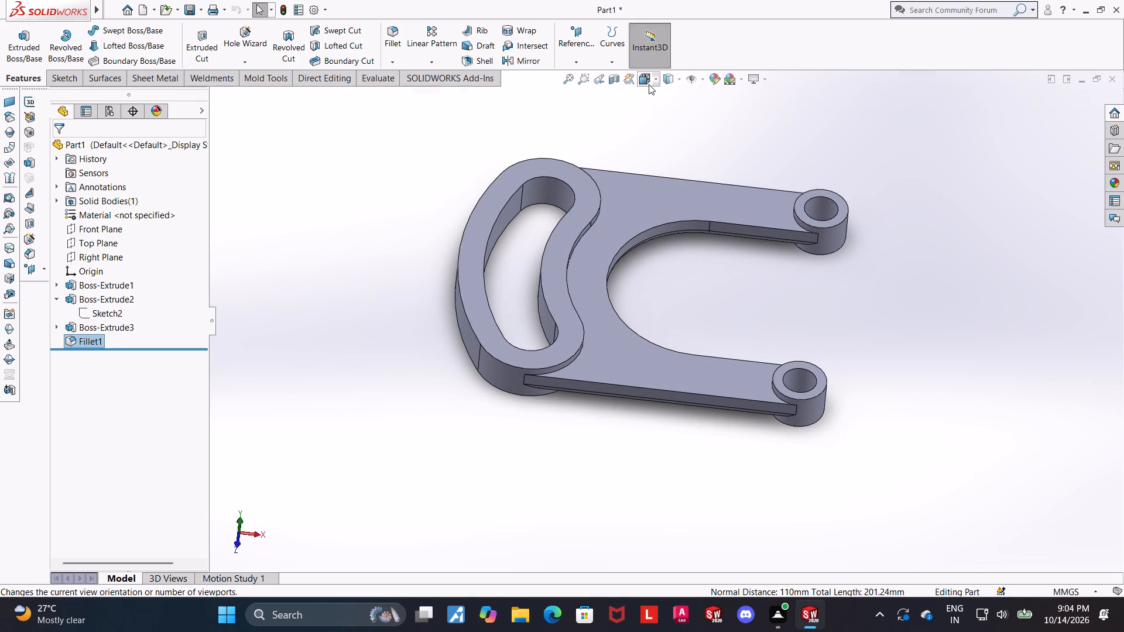
left_click(544, 267)
left_click(657, 81)
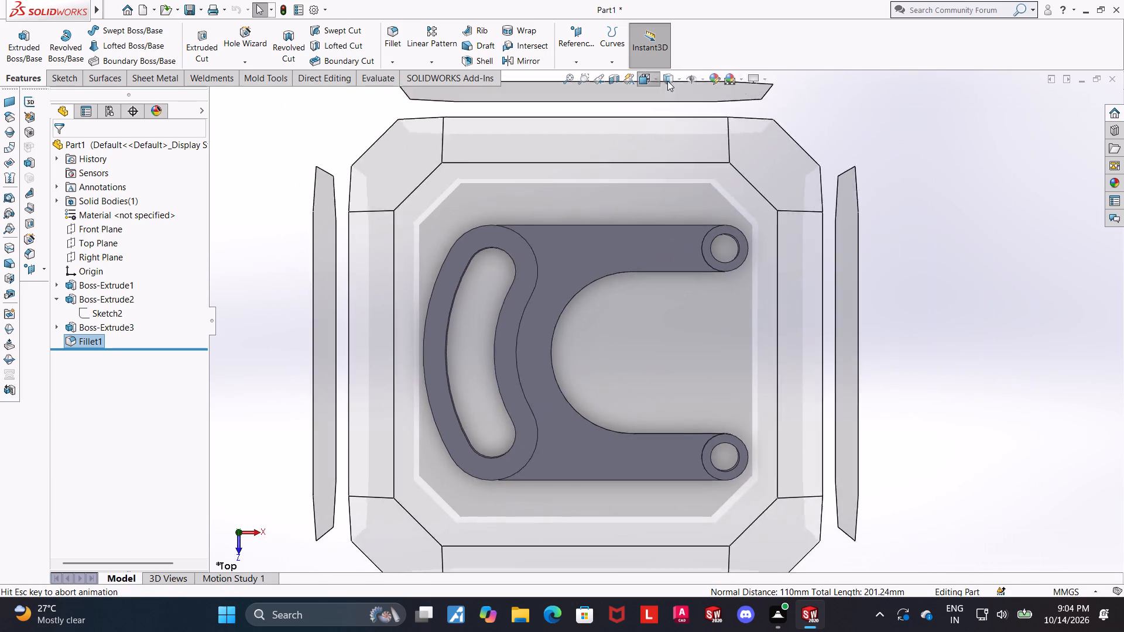
left_click(578, 320)
Check the fillet outlines in the Top orientation with hidden lines visible, and restore the shaded-with-edges display.
left_click(672, 75)
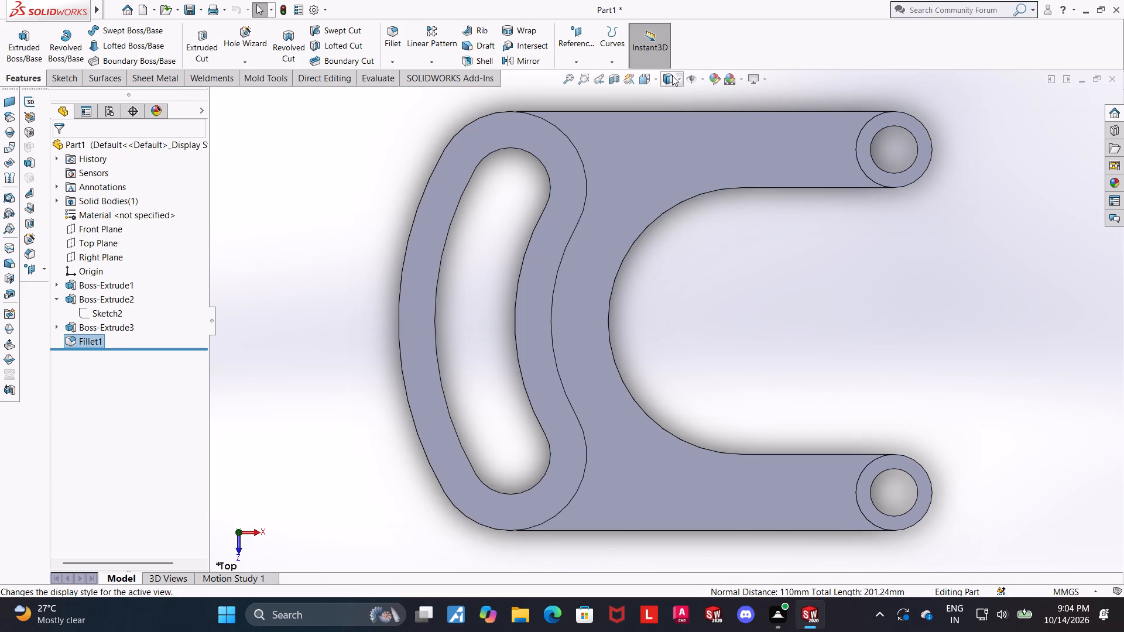
left_click(673, 143)
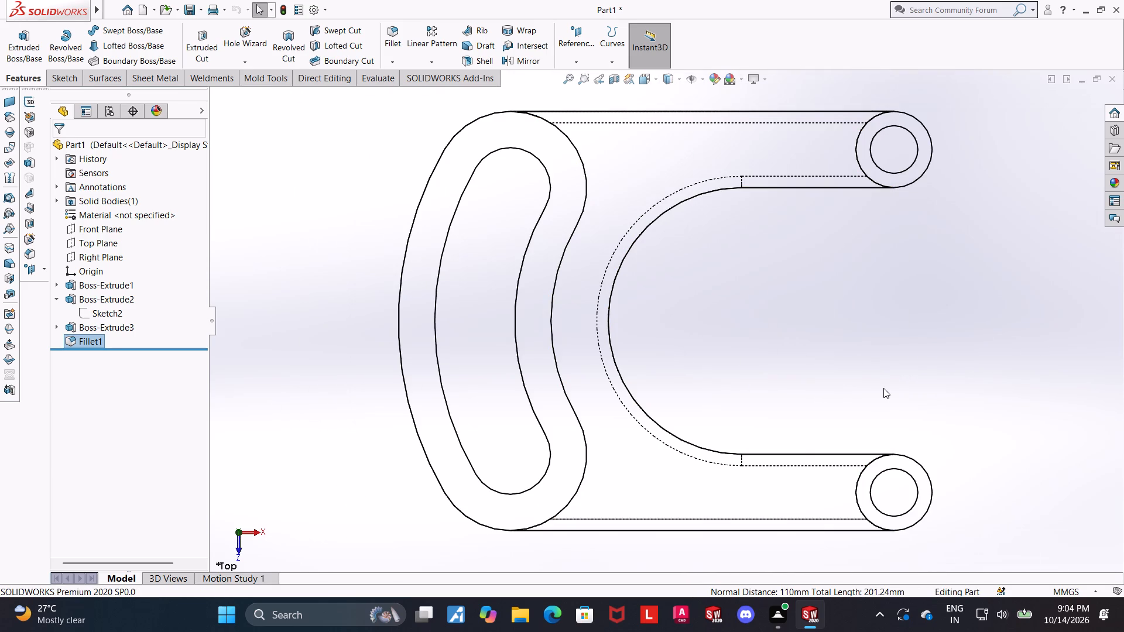
scroll(883, 388, "up", 1)
scroll(934, 343, "down", 1)
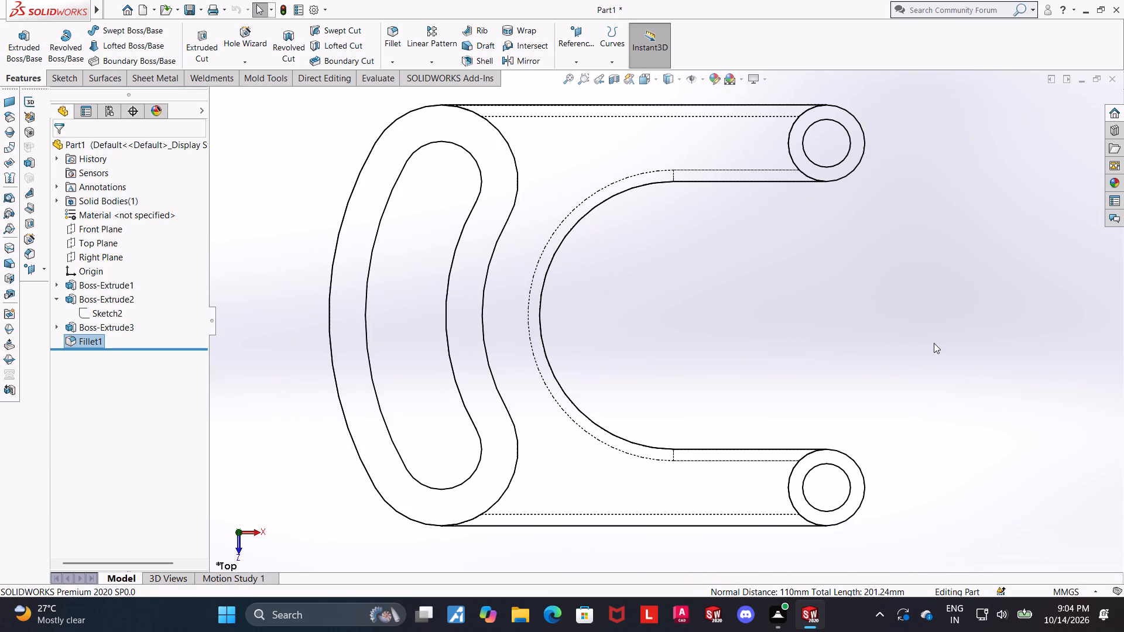
scroll(934, 343, "up", 1)
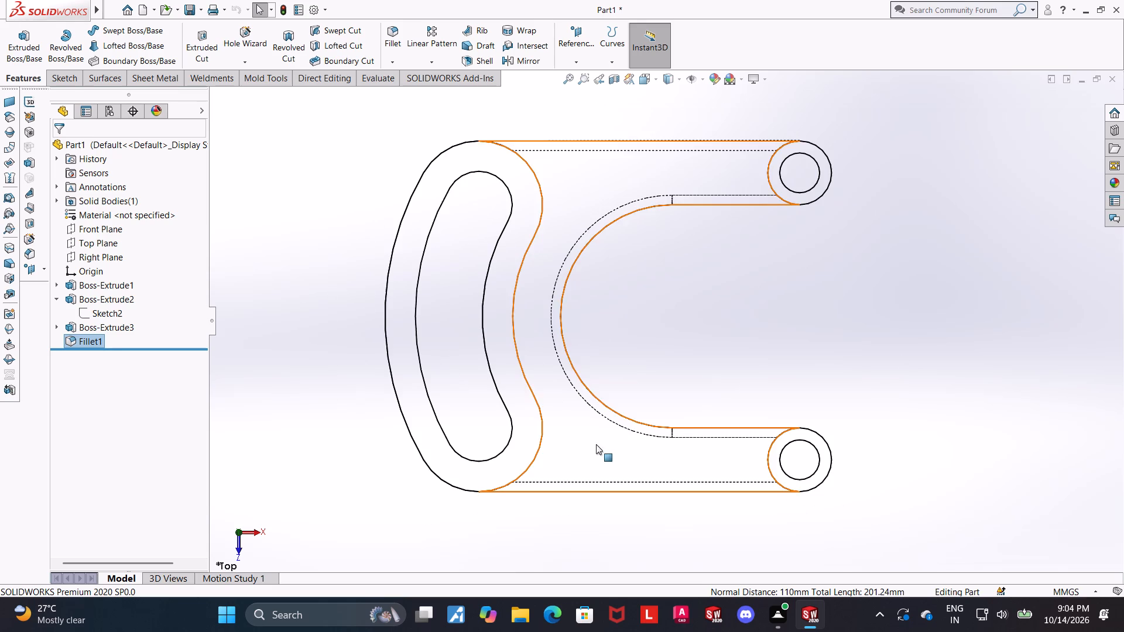
scroll(758, 425, "down", 1)
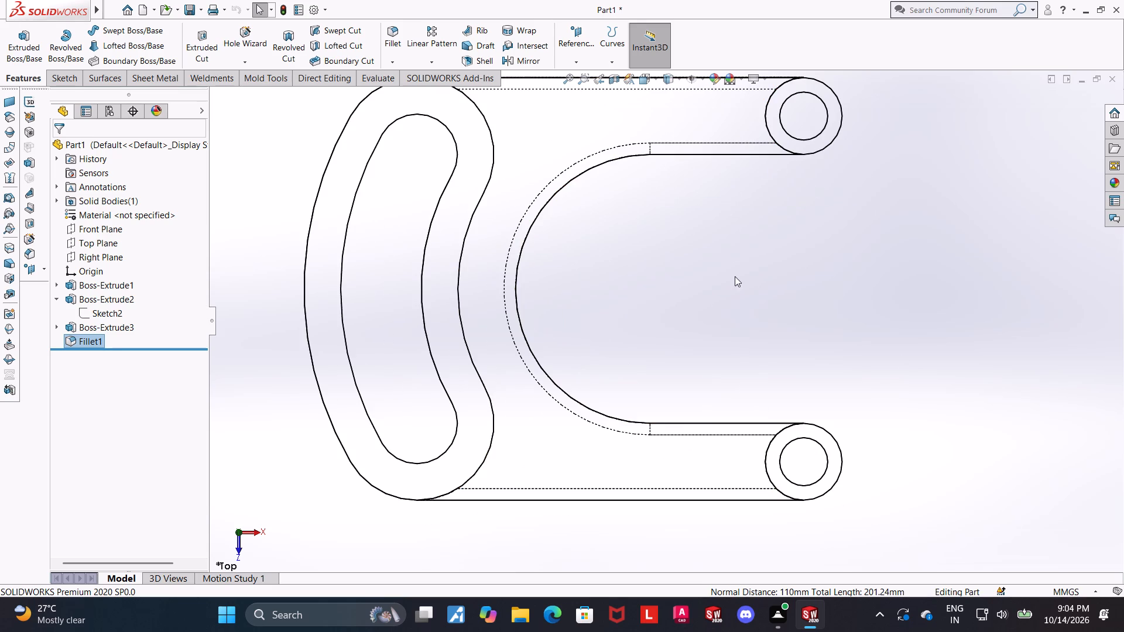
left_click(666, 76)
left_click(667, 98)
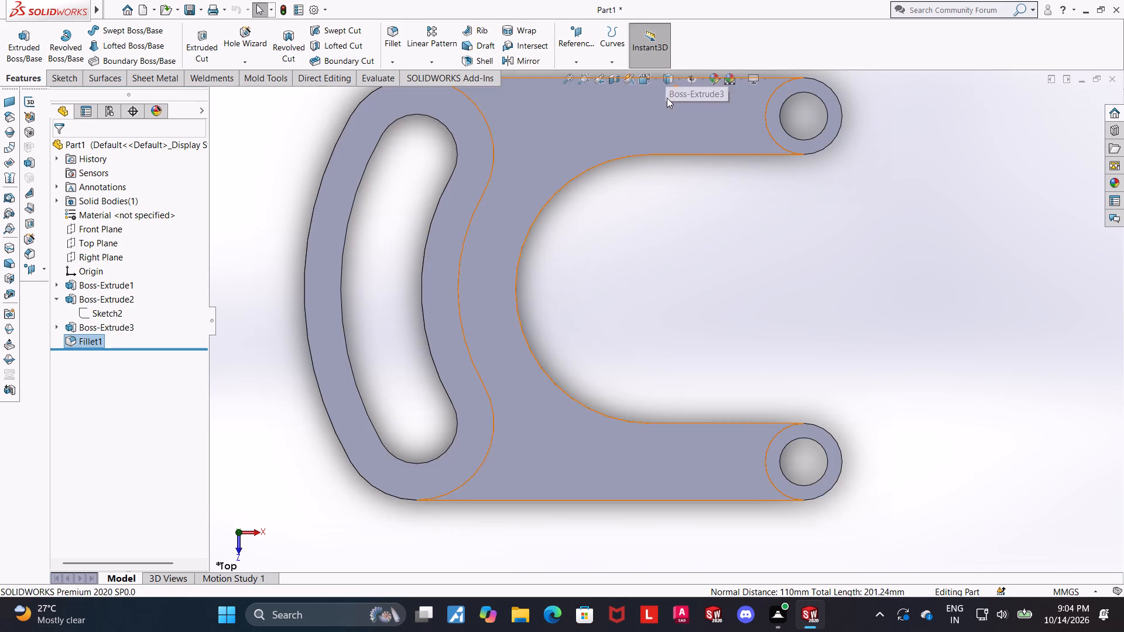
Start a sketch on the outer side face of the web's front arm and view it normal to the face.
scroll(676, 273, "up", 1)
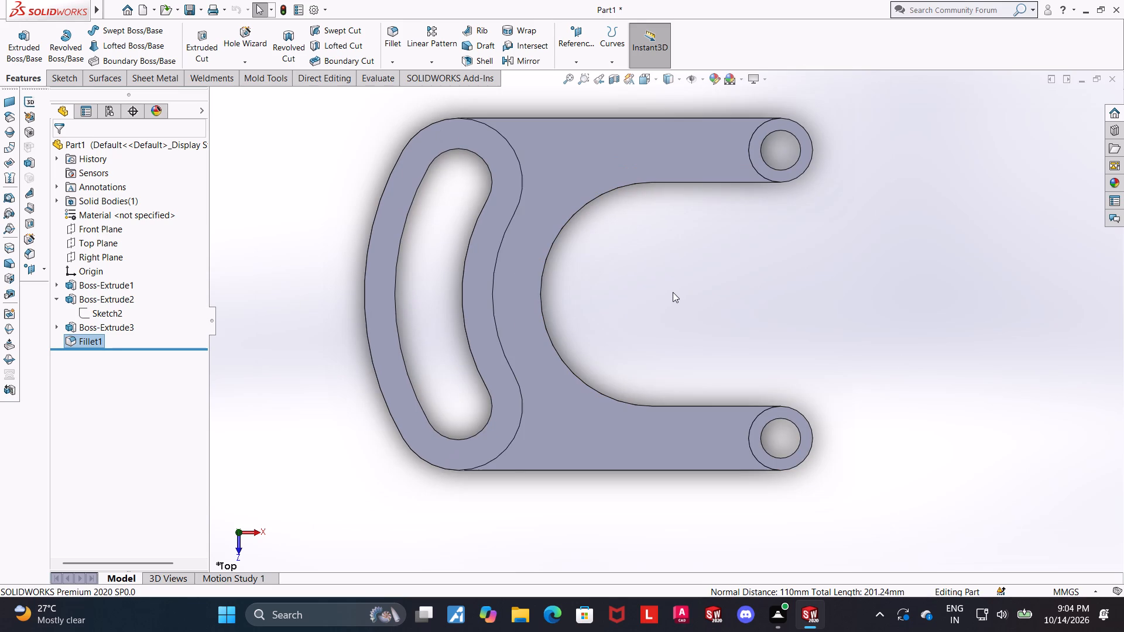
scroll(659, 315, "up", 1)
middle_click_drag(652, 316, 632, 195)
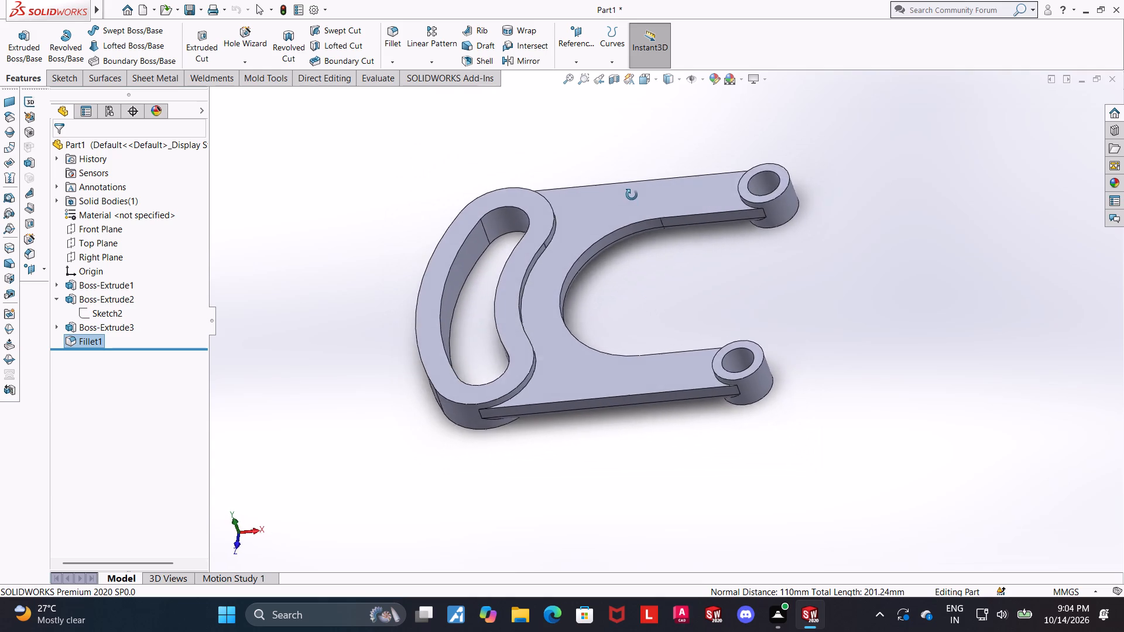
middle_click_drag(632, 195, 653, 189)
middle_click_drag(673, 287, 658, 252)
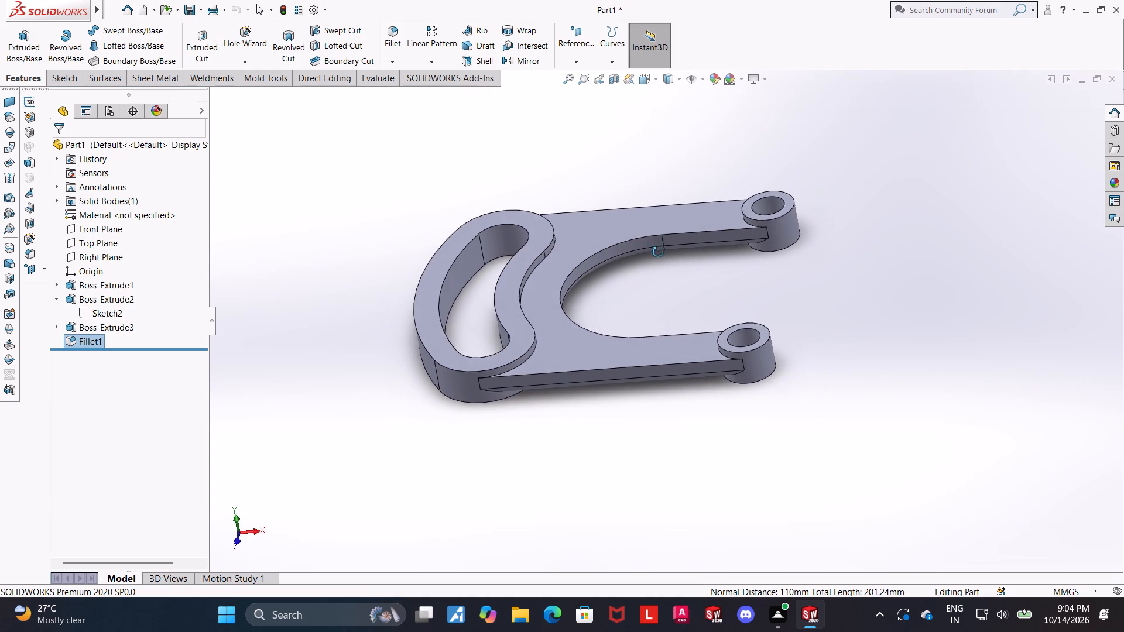
middle_click_drag(658, 252, 711, 261)
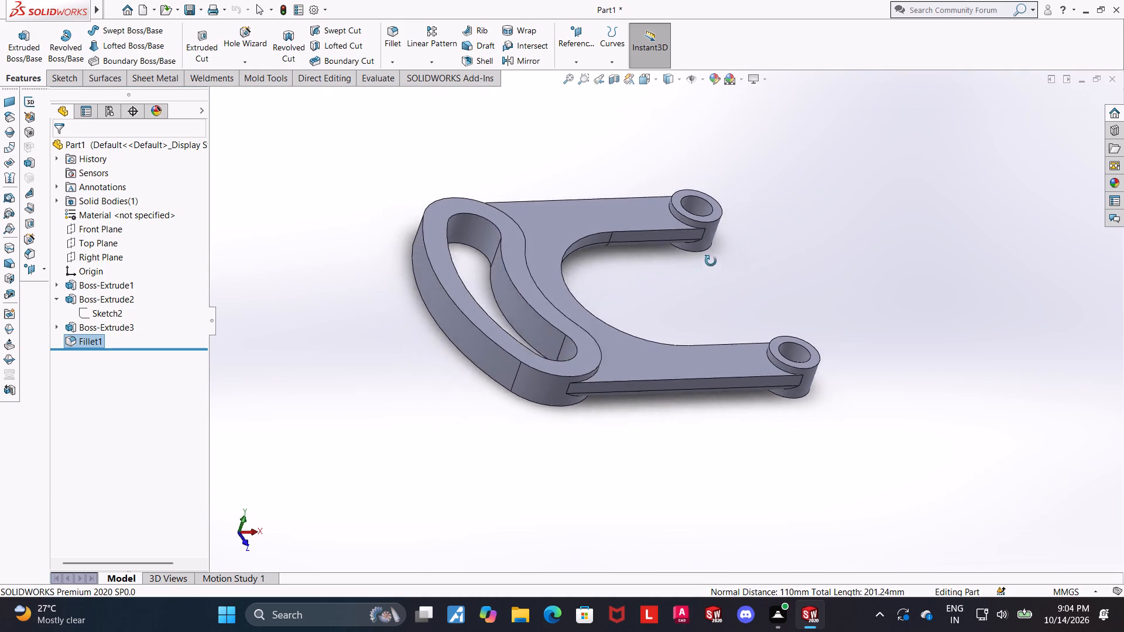
middle_click_drag(711, 261, 706, 212)
left_click(667, 354)
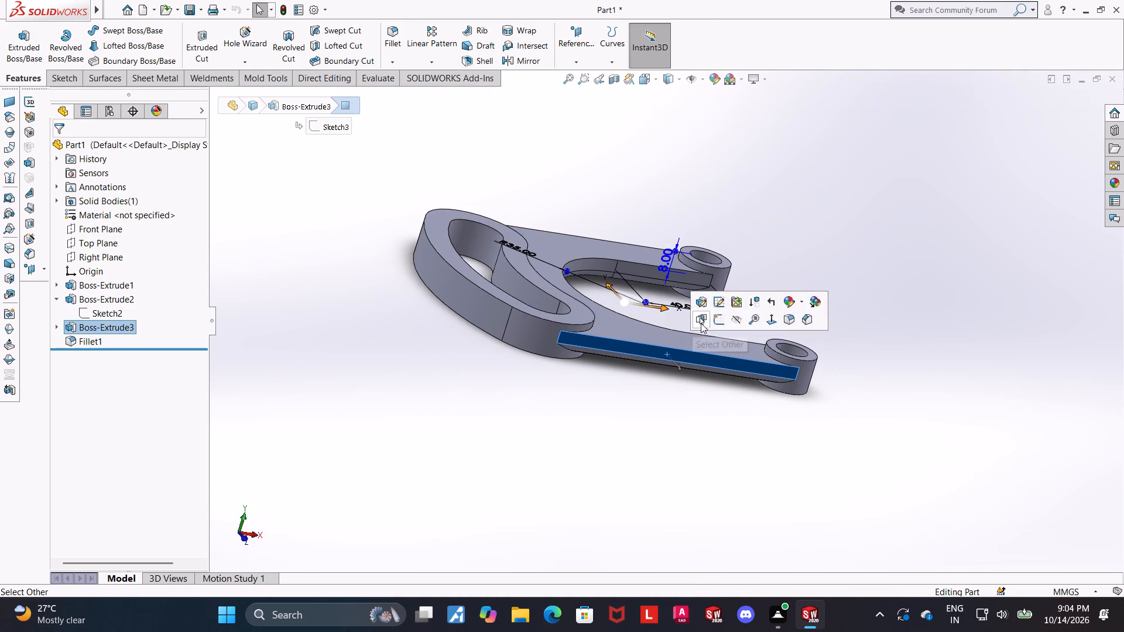
left_click(718, 320)
left_click(115, 356)
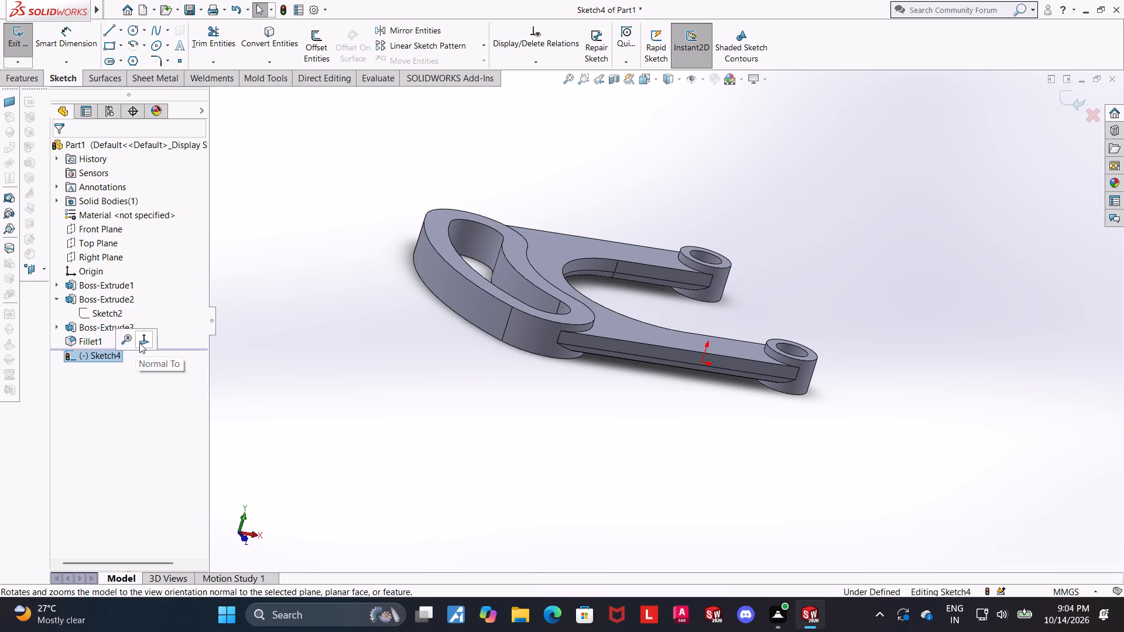
left_click(139, 343)
scroll(729, 239, "down", 1)
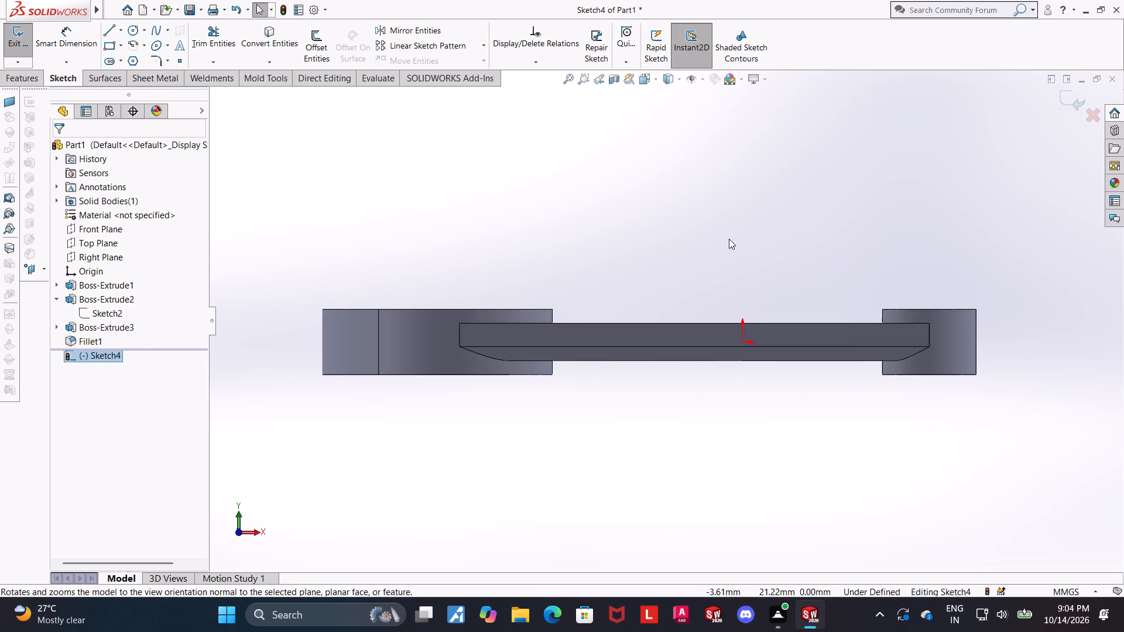
scroll(729, 239, "up", 2)
scroll(773, 223, "down", 2)
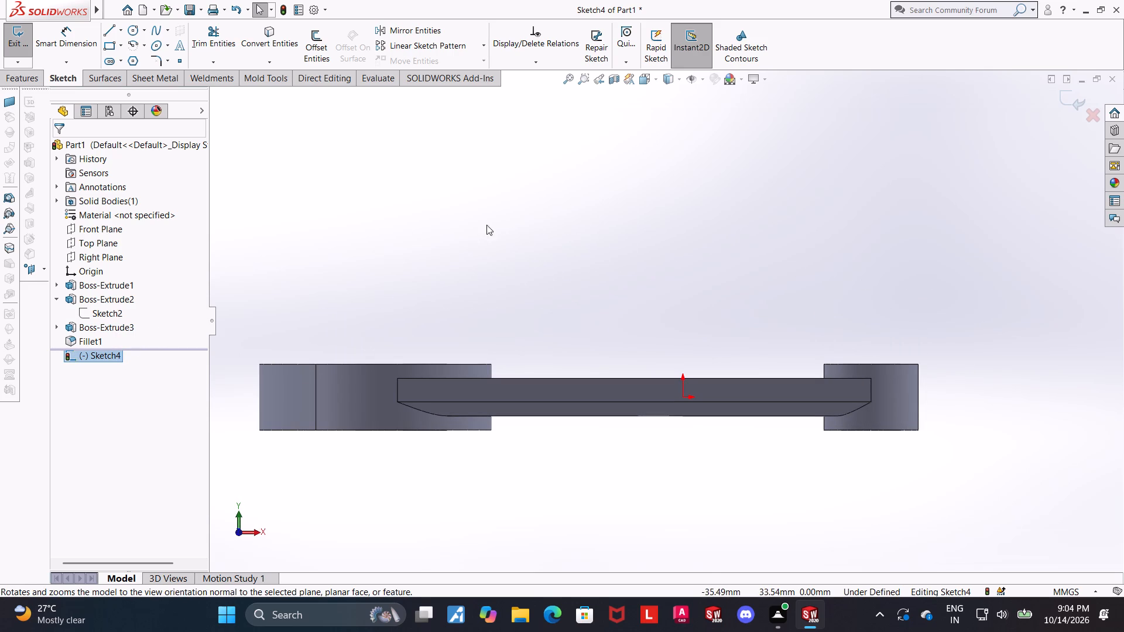
Sketch a circle about 15 mm in diameter above the web arm, between the slot body and the ring boss.
left_click(132, 29)
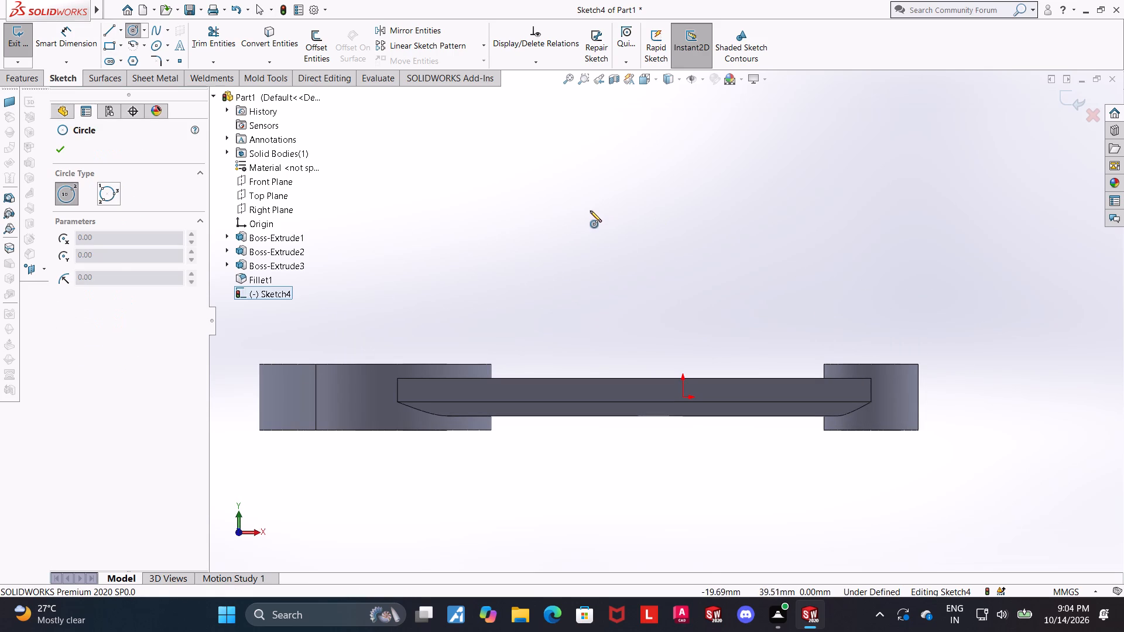
left_click(590, 208)
left_click(622, 193)
key("Escape")
key("Escape")
Draw lines about 36 mm down from the circle's side to the arm's upper edge, about 15 mm along it, and back up to the opposite side.
left_click(105, 28)
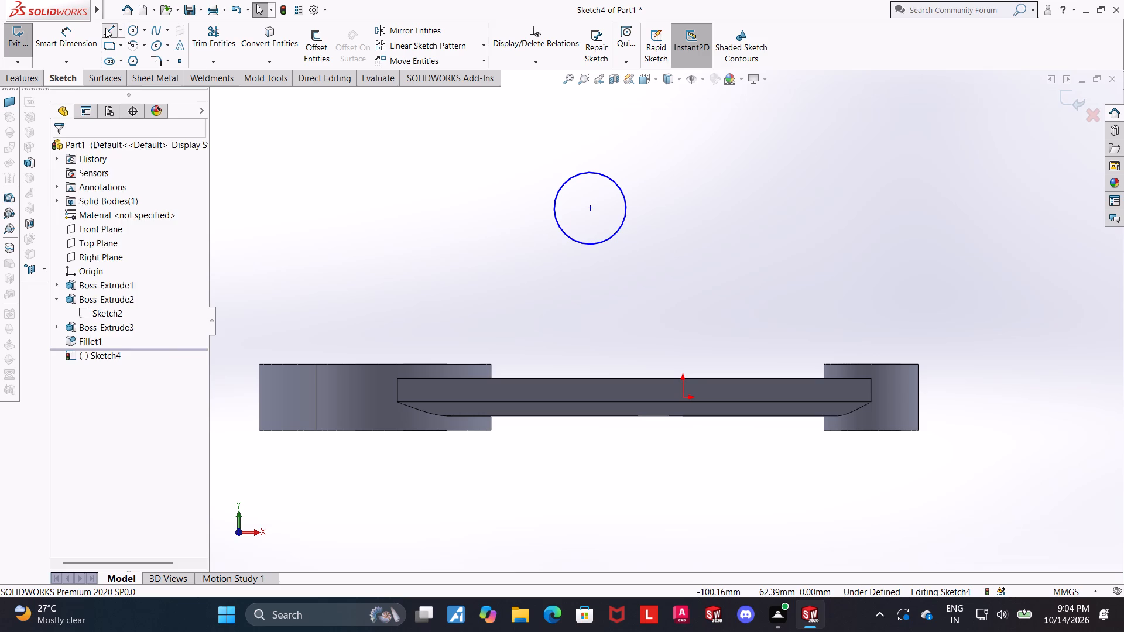
left_click(554, 205)
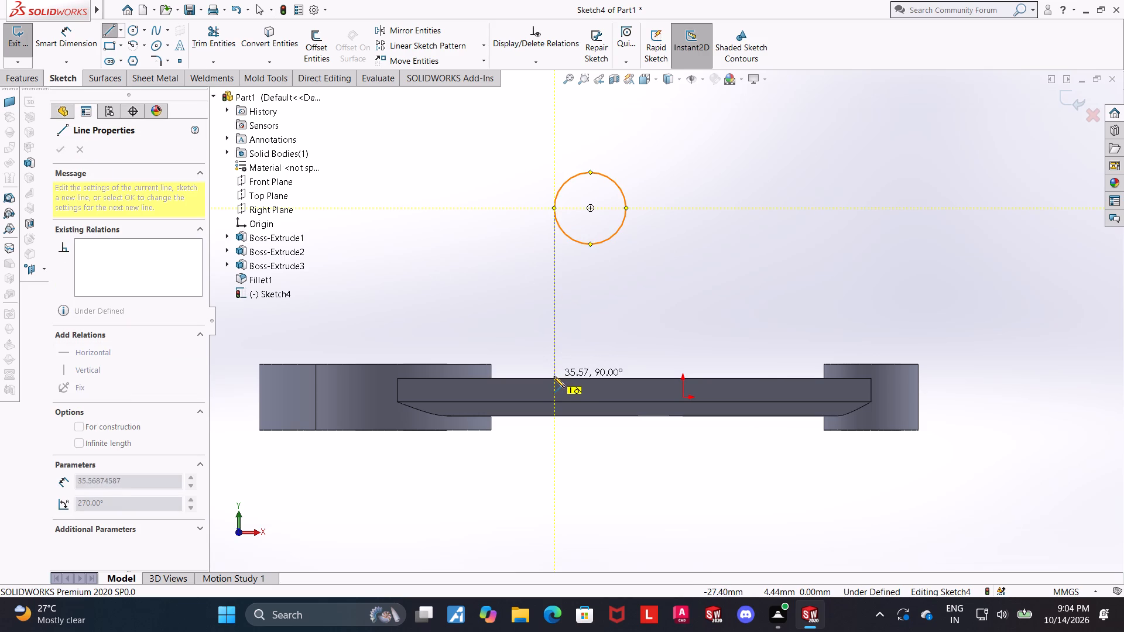
left_click(553, 380)
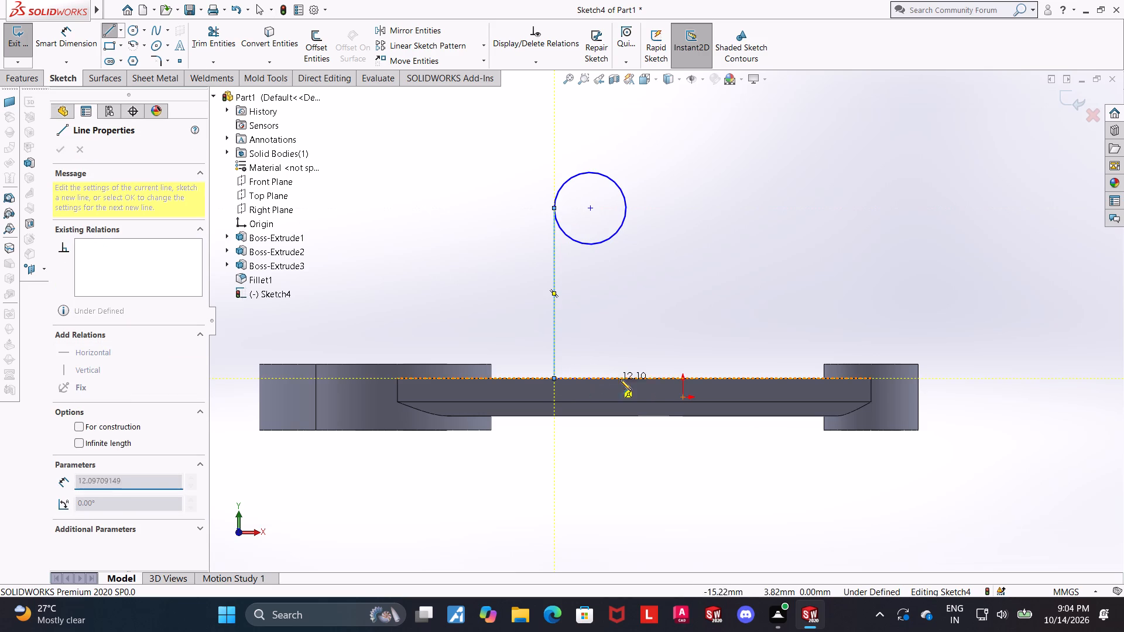
left_click(625, 380)
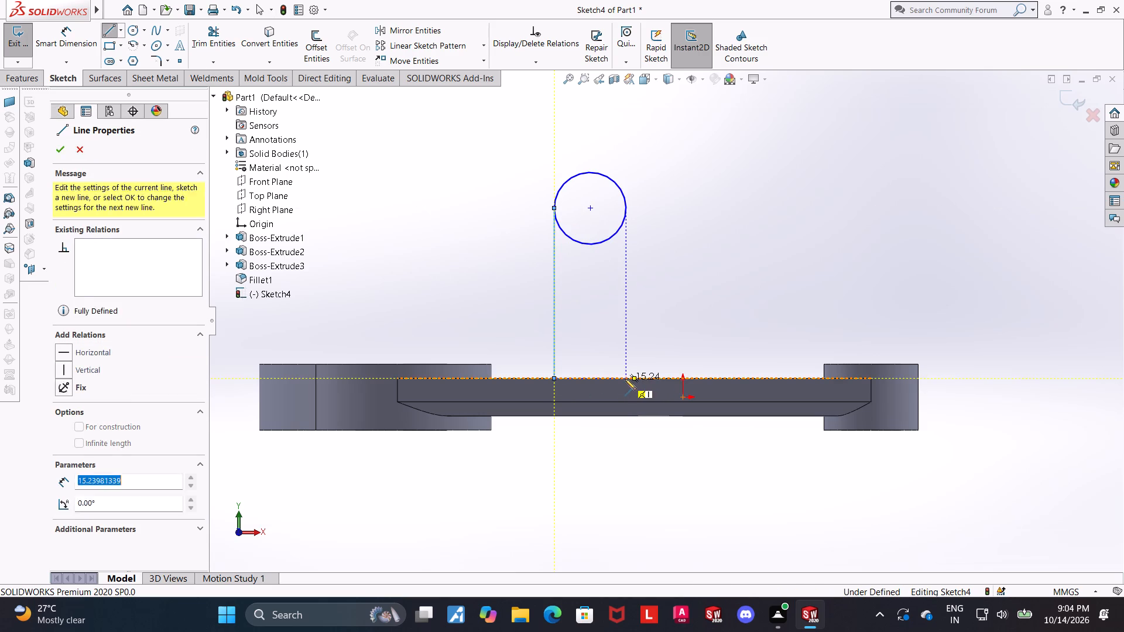
left_click(626, 209)
key("Escape")
key("Escape")
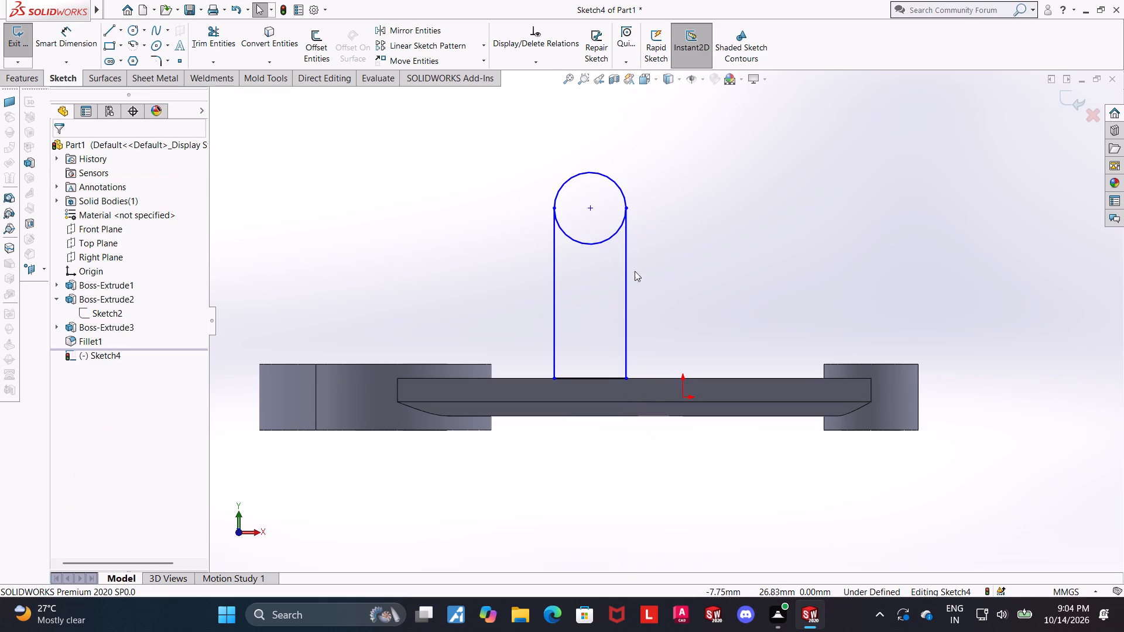
key("Escape")
Trim away the lower half of the lug's circle to leave a rounded top arc.
left_click(227, 35)
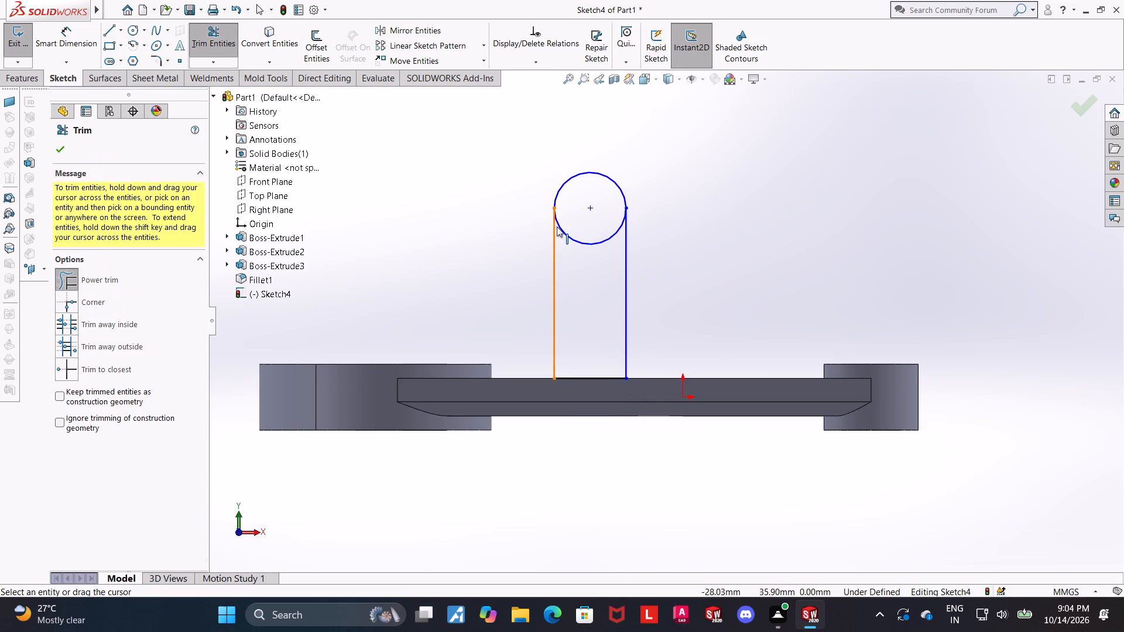
left_click_drag(580, 226, 582, 244)
key("Escape")
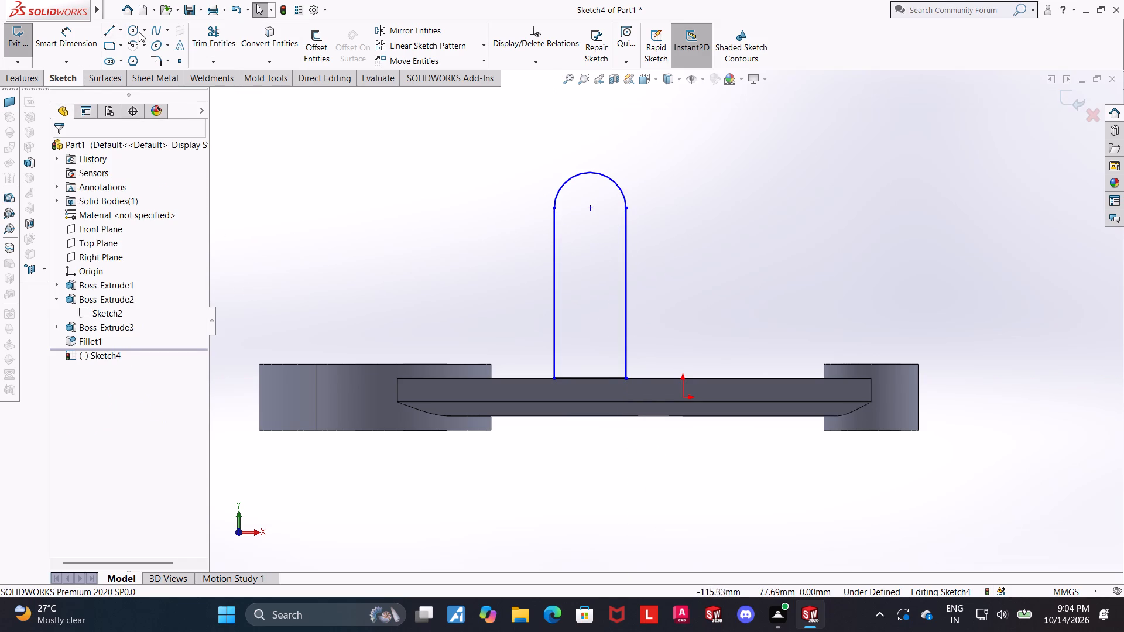
Sketch a circle about 9.8 mm in diameter centred on the lug's top arc.
left_click(133, 31)
left_click(133, 31)
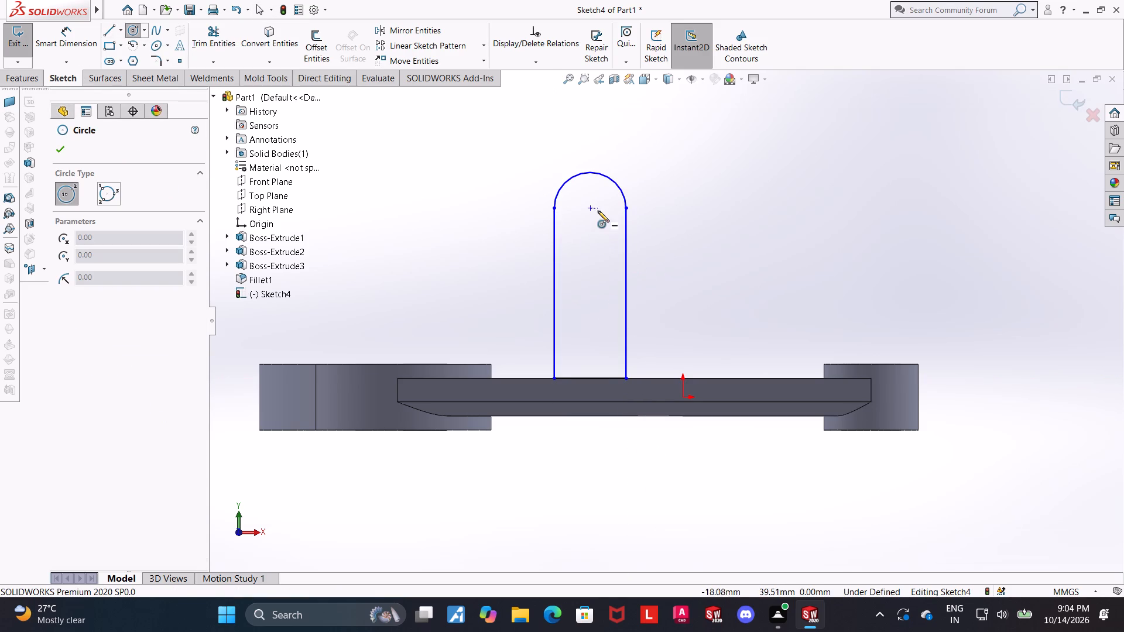
left_click(591, 208)
left_click(609, 195)
key("Escape")
Dimension the lug's top arc with a radius of 12.5 mm, entered as 25/2.
left_click(70, 44)
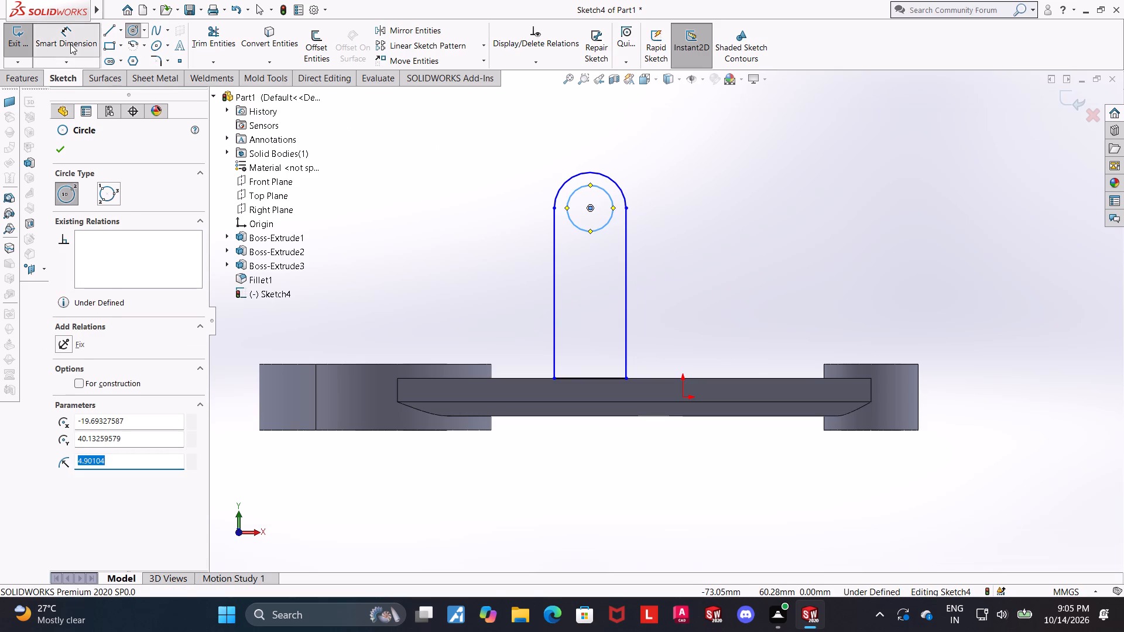
scroll(738, 193, "up", 1)
scroll(711, 198, "down", 2)
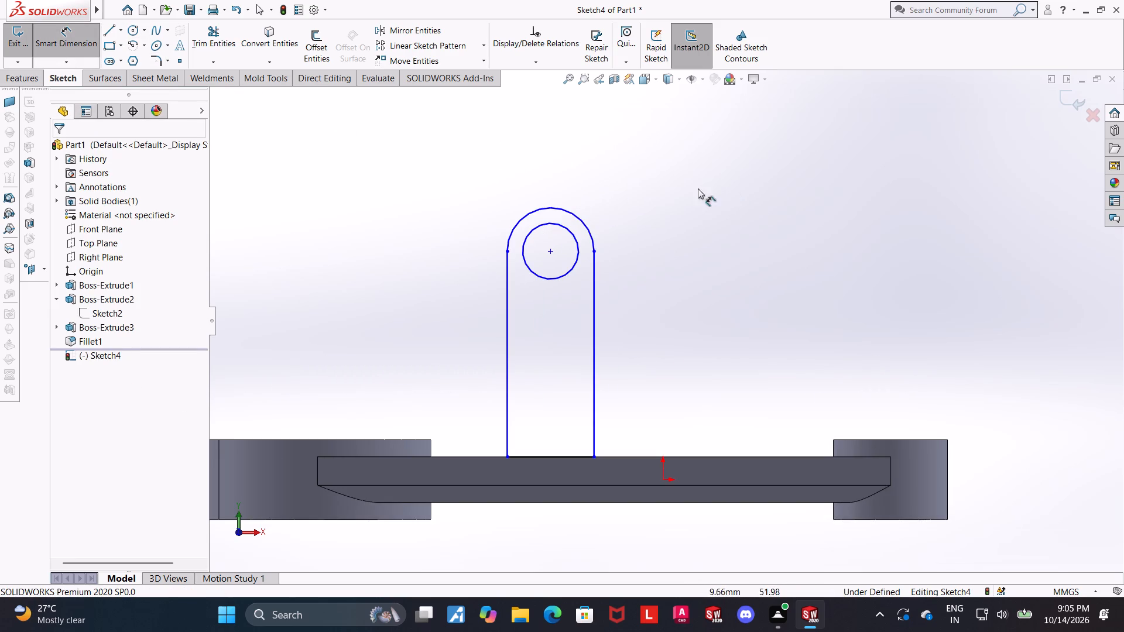
left_click(569, 215)
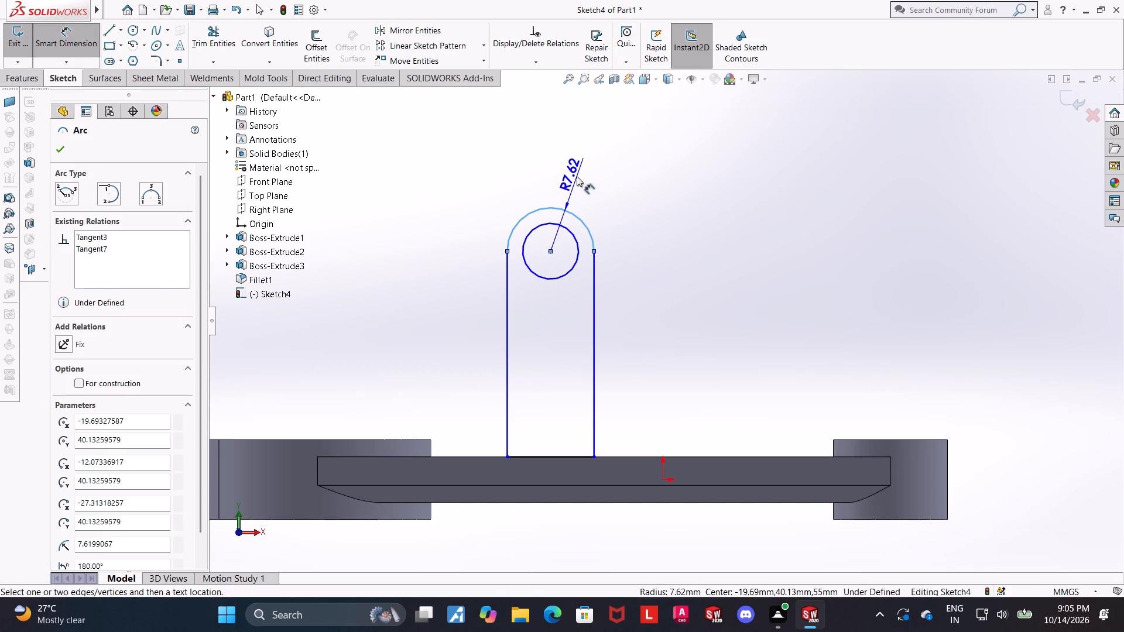
left_click(577, 176)
key("2")
key("BackSpace")
type("12.5")
key("BackSpace")
key("BackSpace")
key("BackSpace")
key("BackSpace")
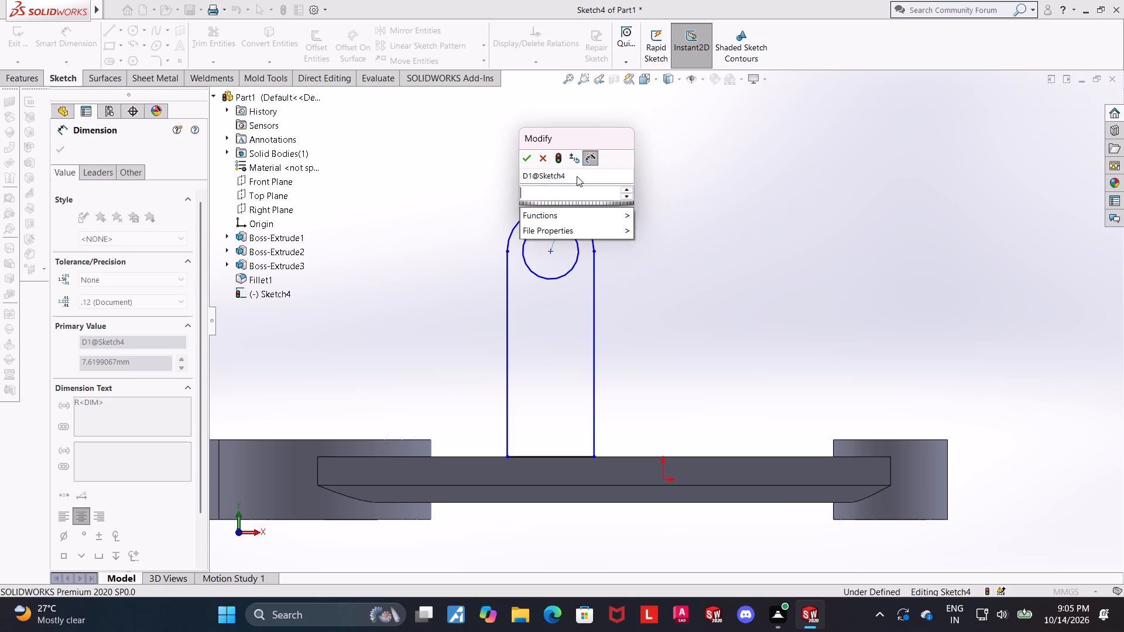
key("BackSpace")
type("25")
type("/2")
key("Return")
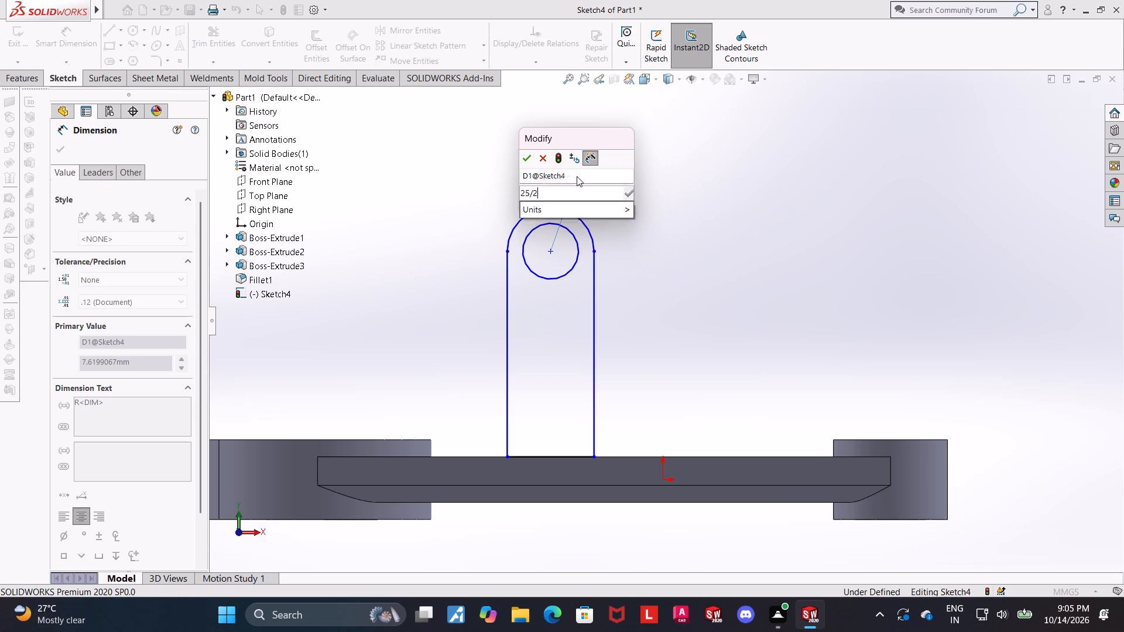
key("Escape")
scroll(621, 231, "up", 1)
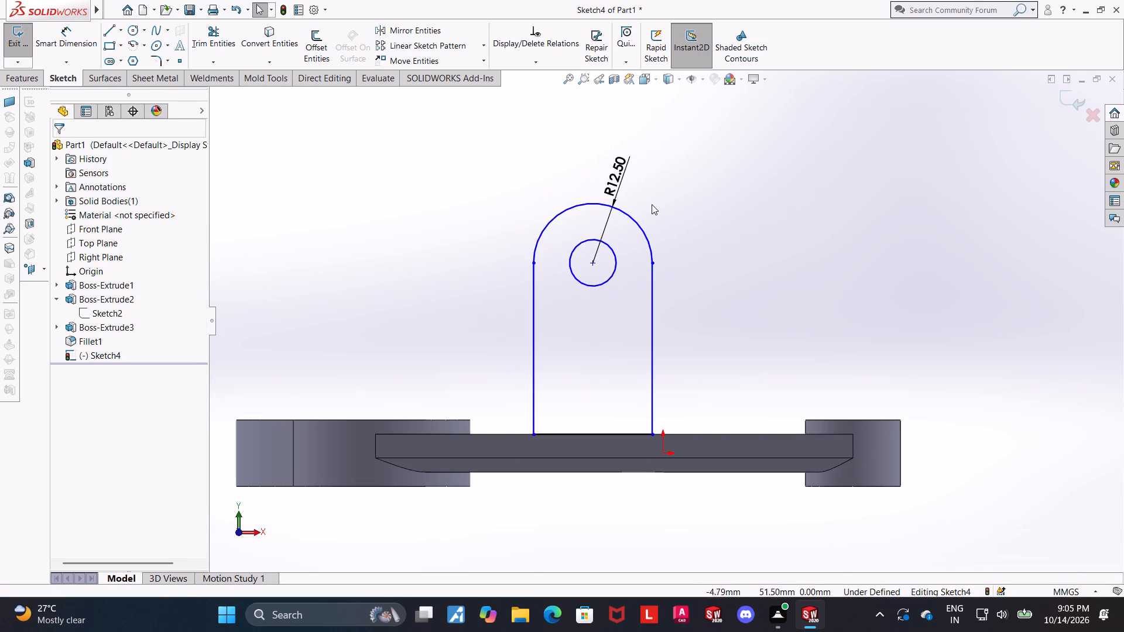
scroll(730, 180, "down", 1)
key("Escape")
key("Escape")
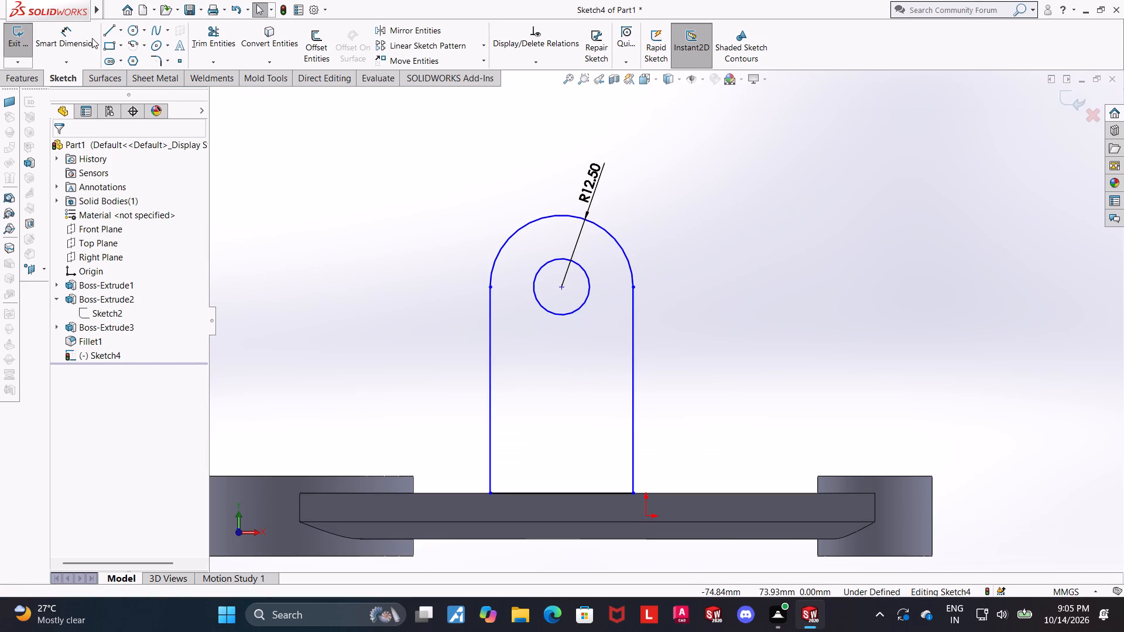
Dimension the lug's inner hole circle with a diameter of 12.5 mm.
left_click(85, 36)
left_click(575, 311)
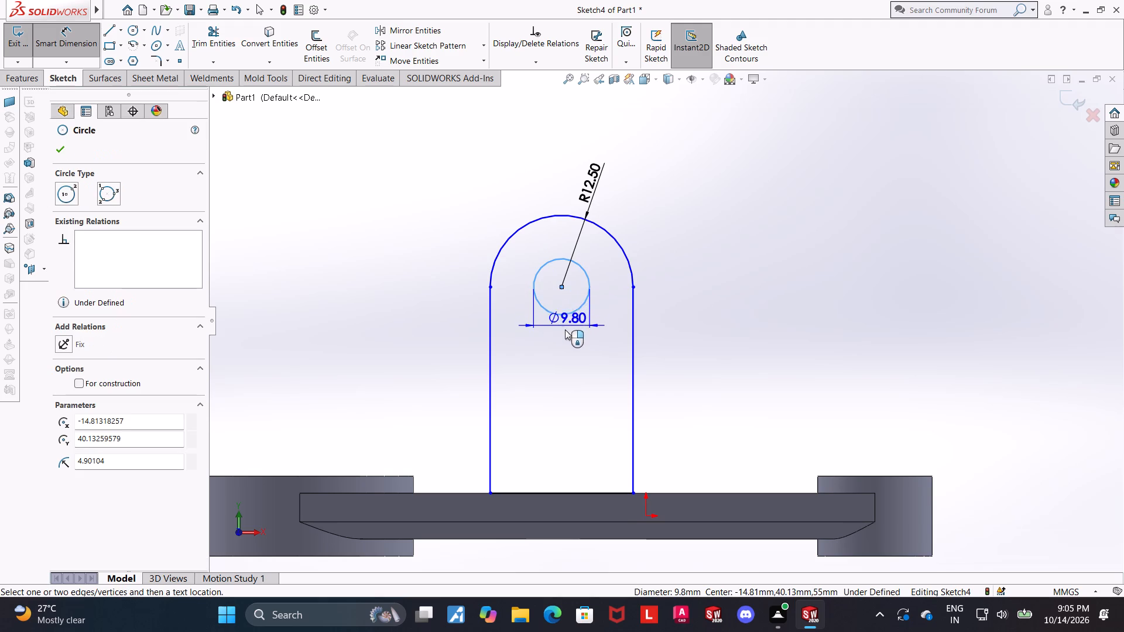
left_click(564, 335)
type("12")
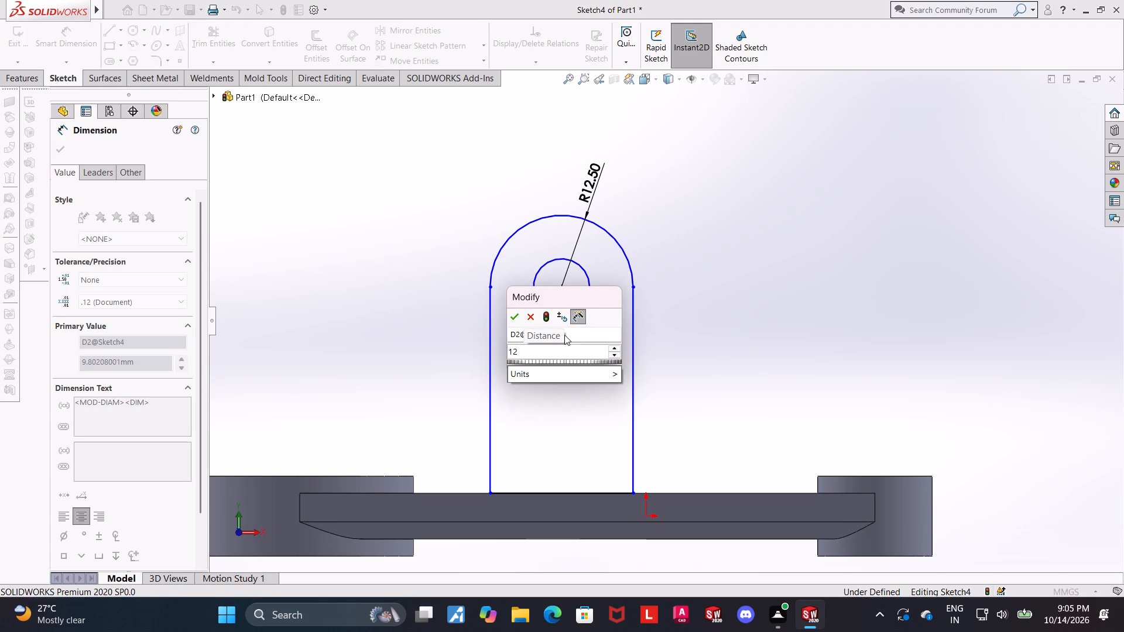
type(".5")
key("Return")
key("Escape")
scroll(564, 312, "up", 2)
scroll(670, 259, "down", 1)
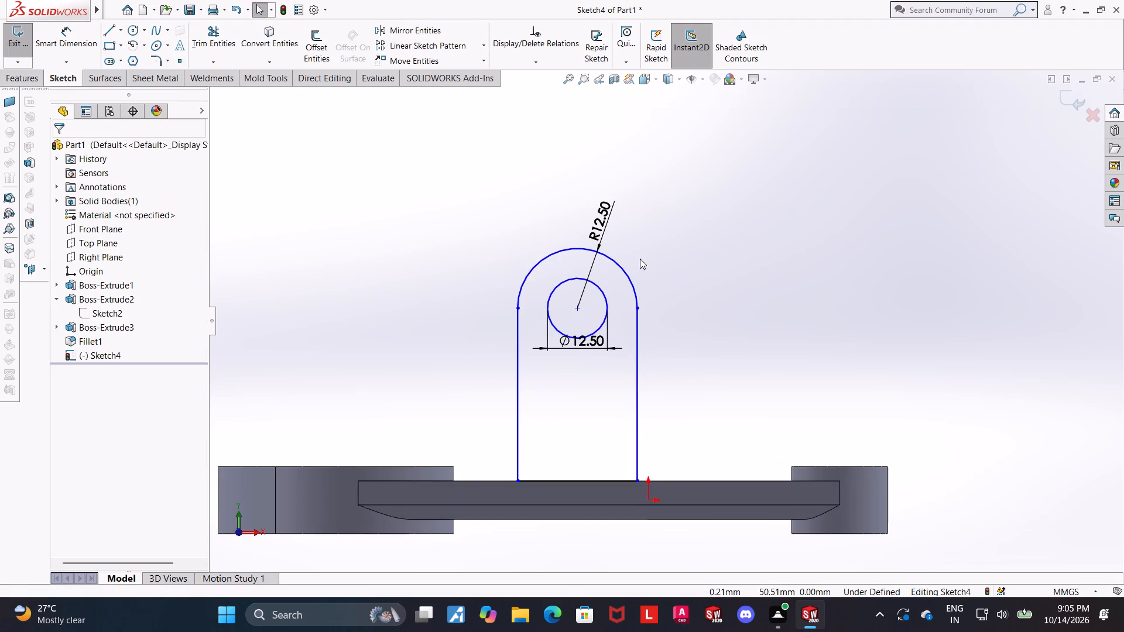
key("Escape")
Inspect the lug's base line against the arm's upper edge from a tilted angle, and return to the Front view.
left_click(574, 481)
middle_click_drag(821, 314, 818, 323)
scroll(815, 329, "up", 1)
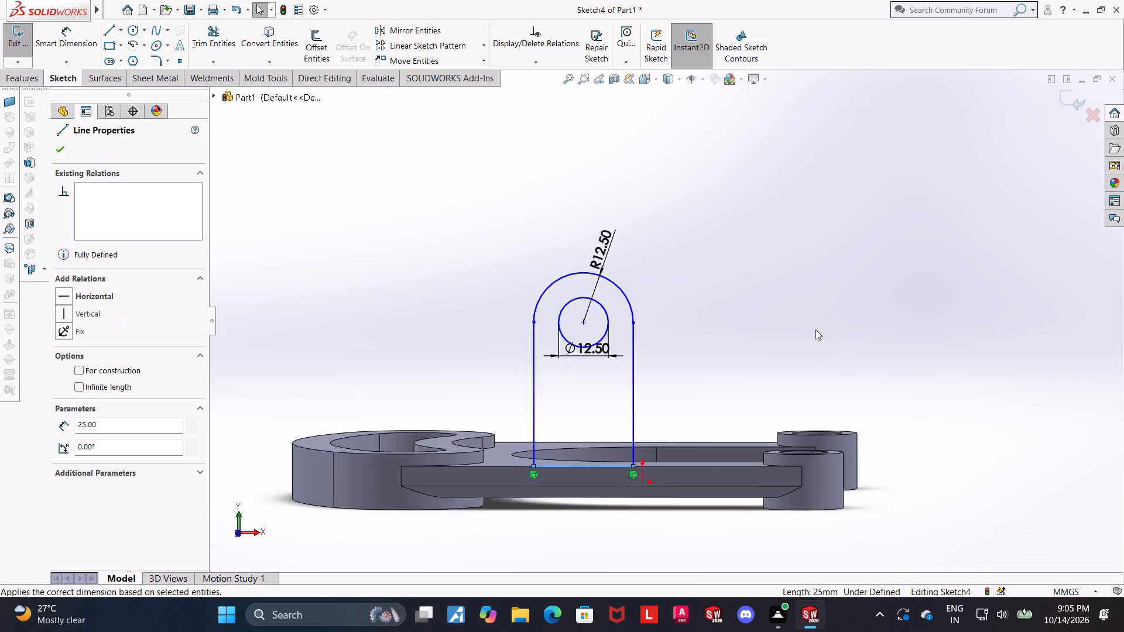
scroll(815, 329, "up", 1)
left_click(815, 329)
scroll(633, 428, "down", 4)
left_click(629, 428)
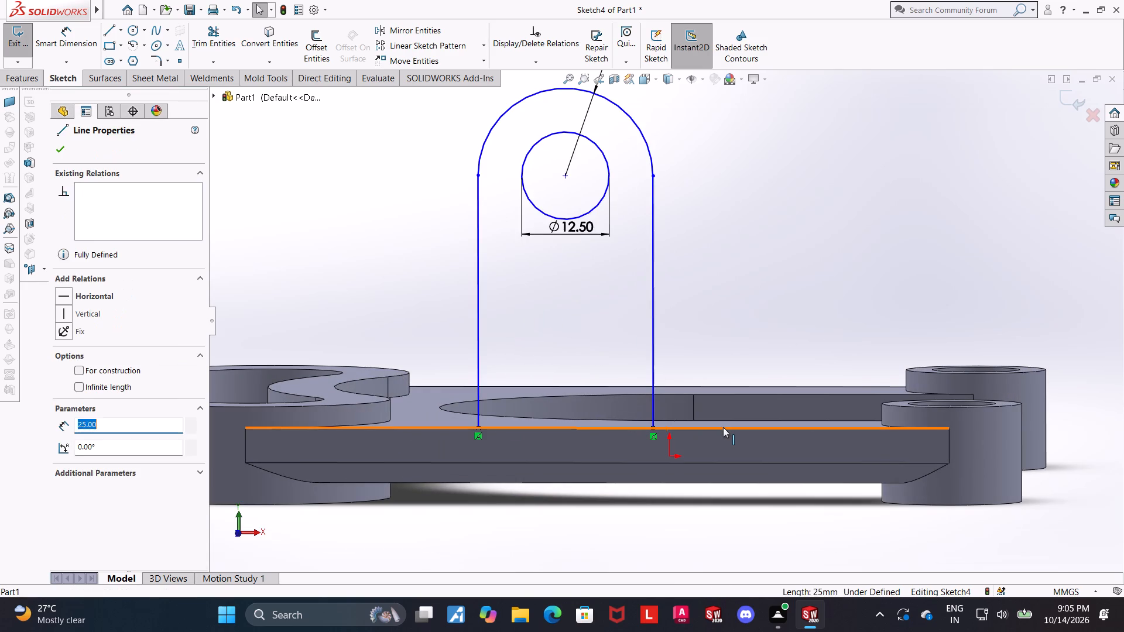
left_click(723, 427, "ctrl")
left_click(68, 356)
key("Escape")
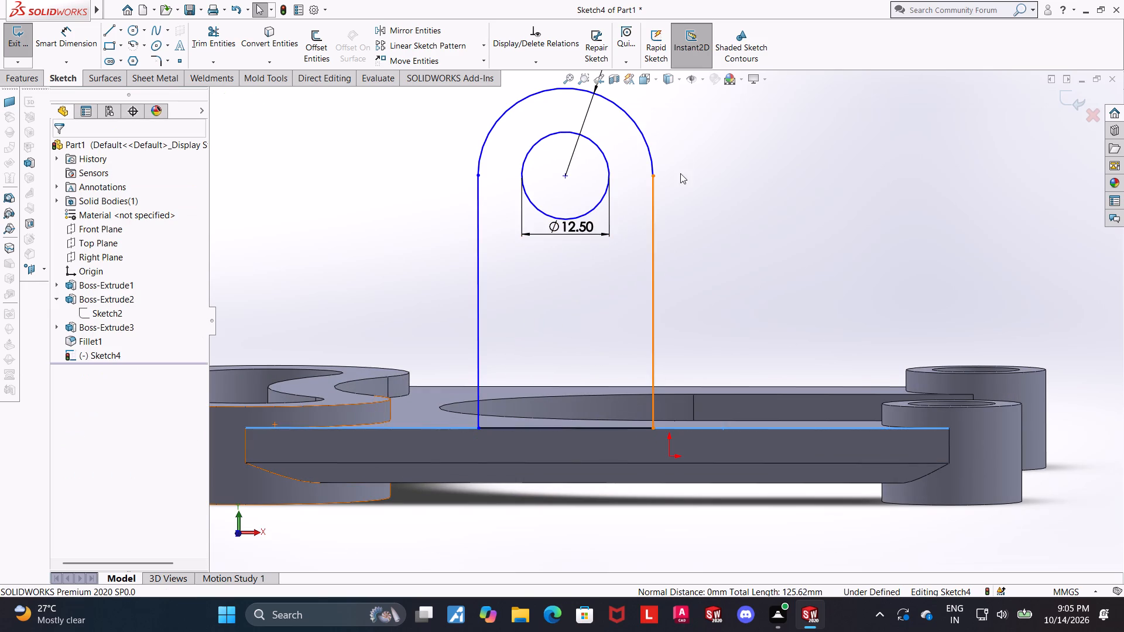
left_click(643, 81)
left_click(520, 407)
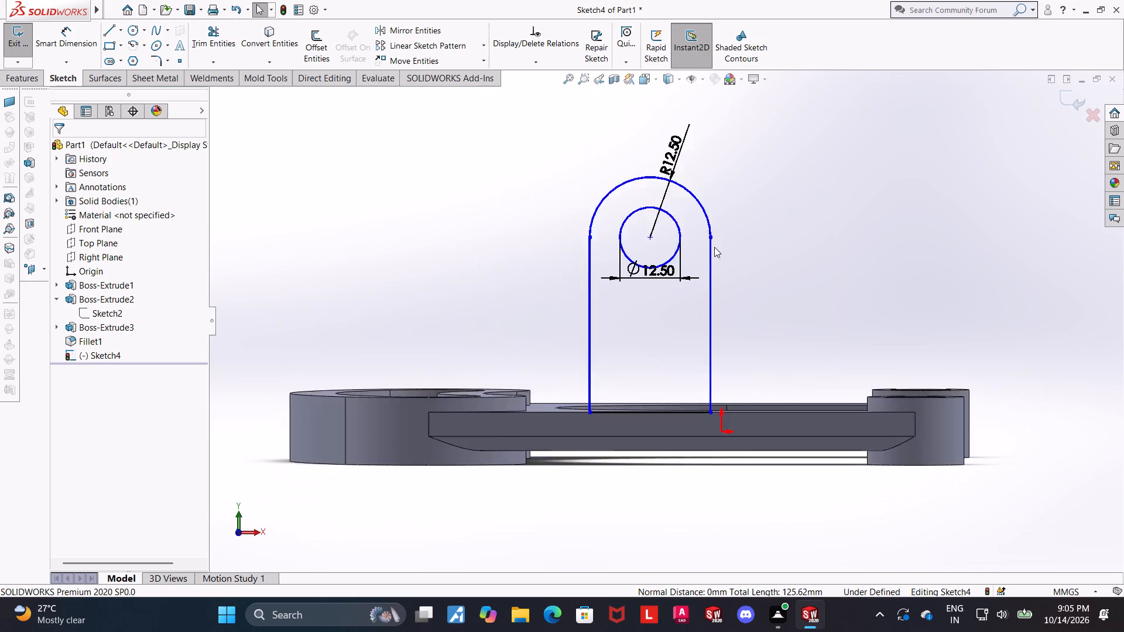
Dimension the height of the hole circle's centre above the arm's upper edge as 43 mm.
scroll(744, 247, "up", 2)
scroll(776, 280, "down", 2)
scroll(753, 280, "up", 1)
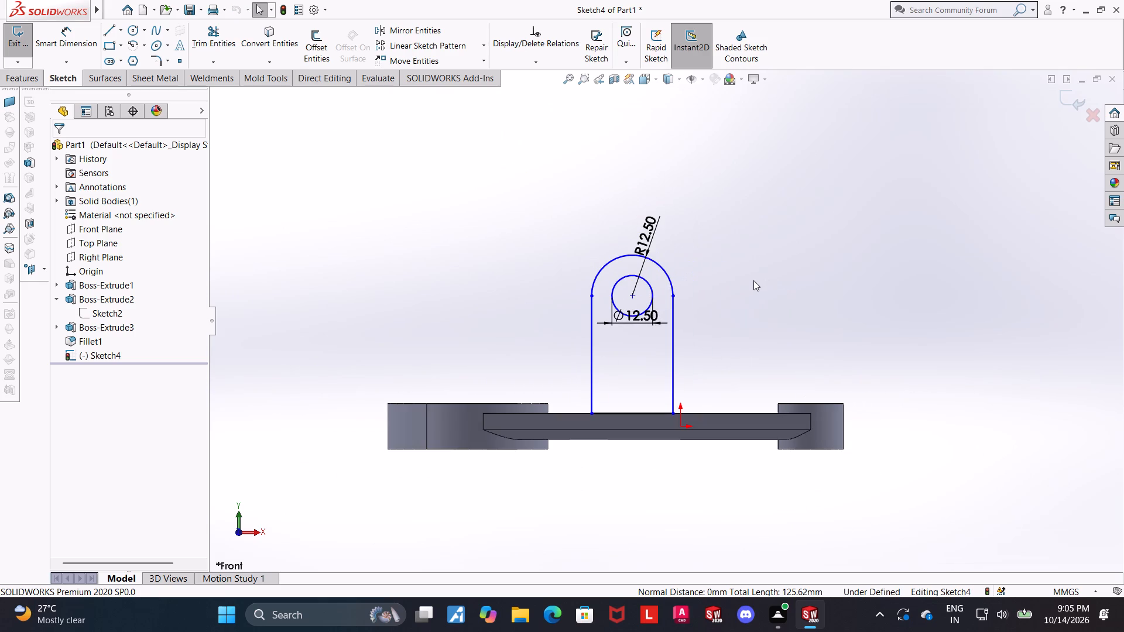
scroll(760, 281, "up", 1)
scroll(847, 279, "down", 1)
key("Escape")
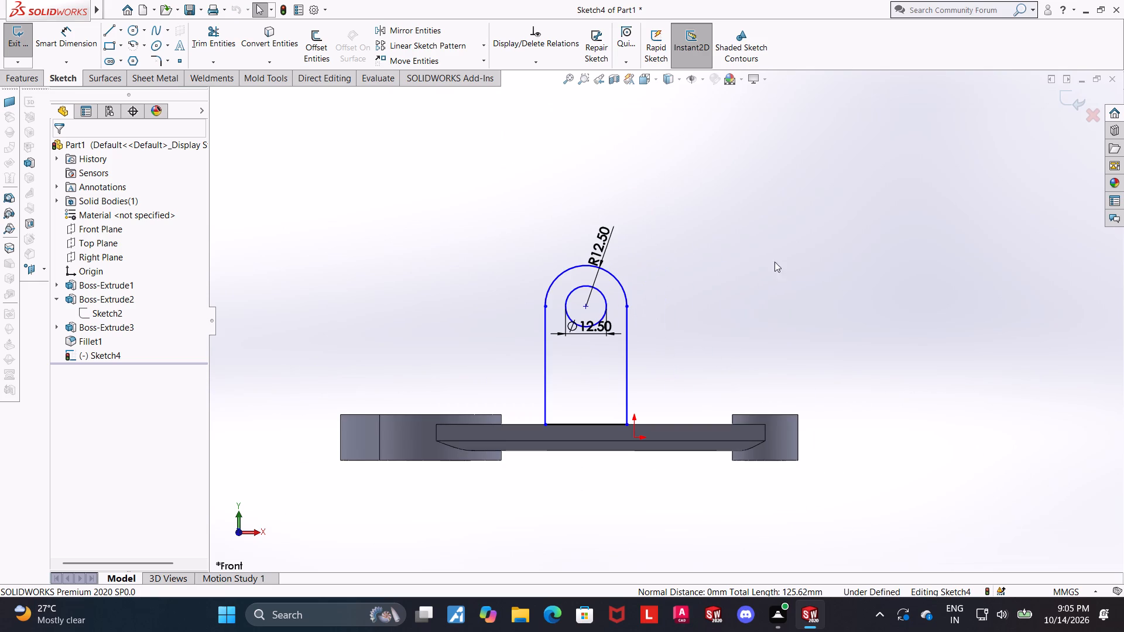
double_click(53, 35)
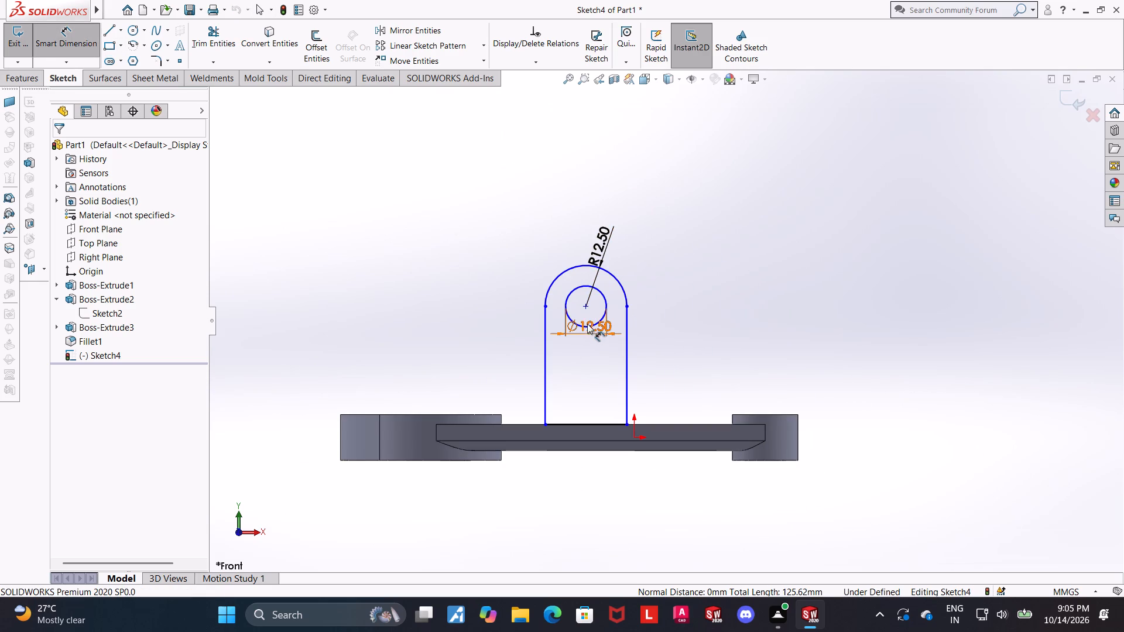
left_click(588, 304)
left_click(690, 423)
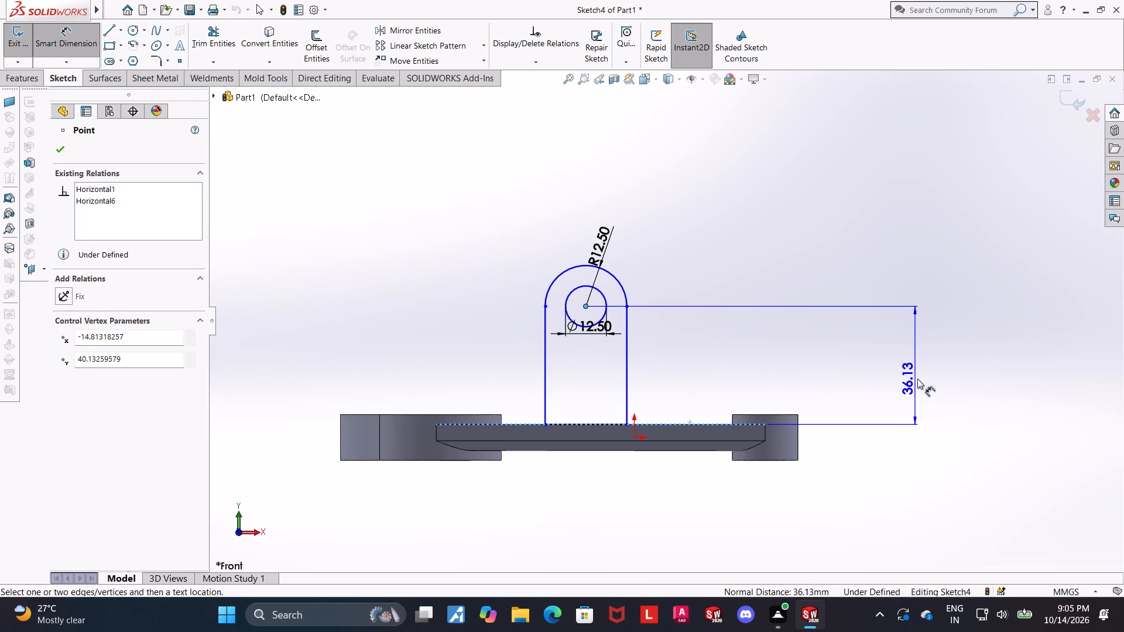
left_click(896, 376)
type("54")
key("BackSpace")
key("BackSpace")
key("BackSpace")
type("43")
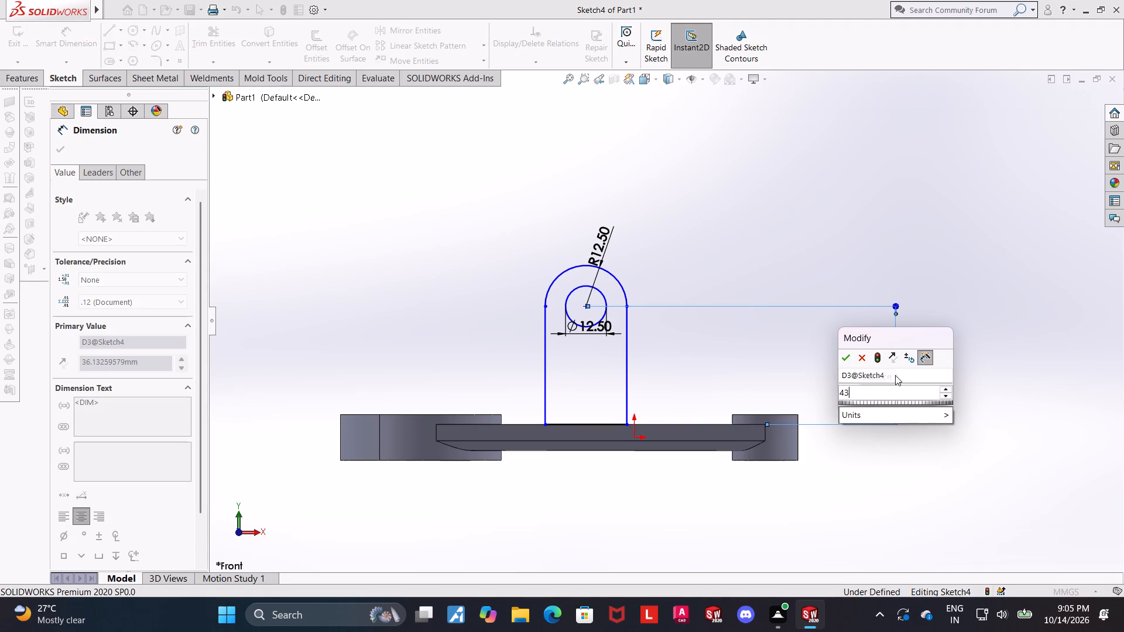
key("Return")
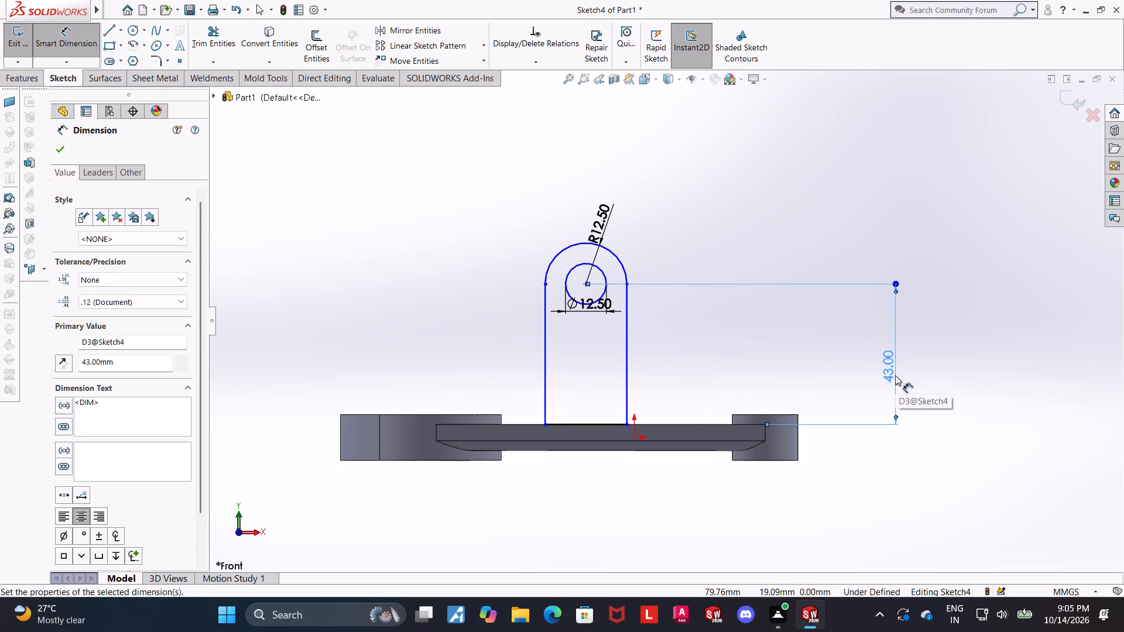
Set the height of the hole centre above the arm's upper edge to 42 mm.
double_click(895, 375)
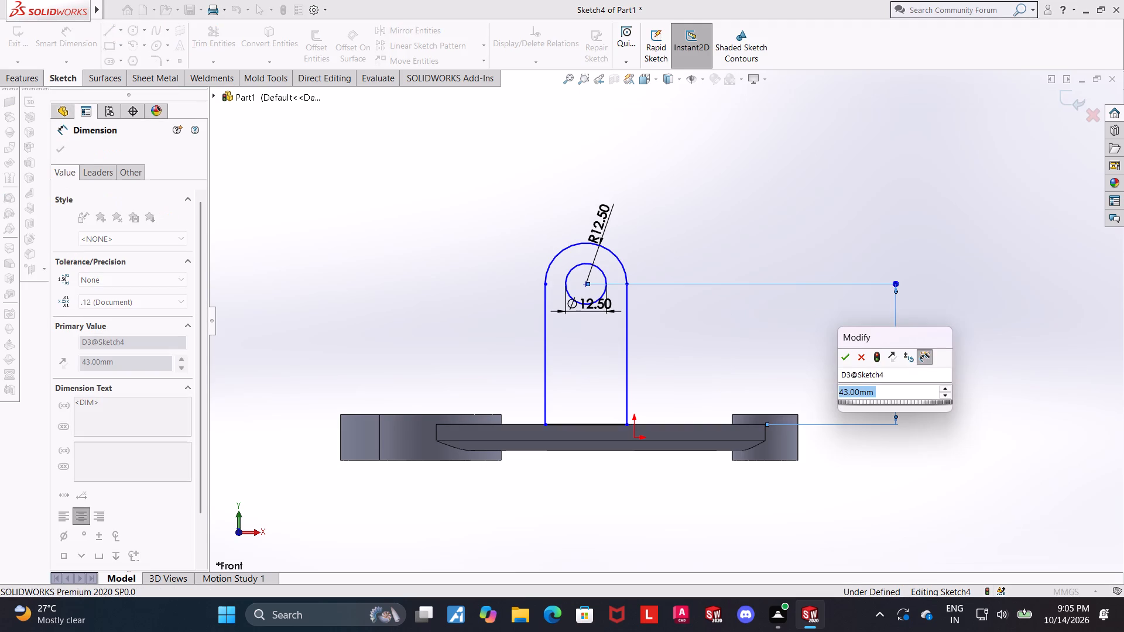
type("42")
key("Return")
key("Escape")
scroll(770, 346, "up", 2)
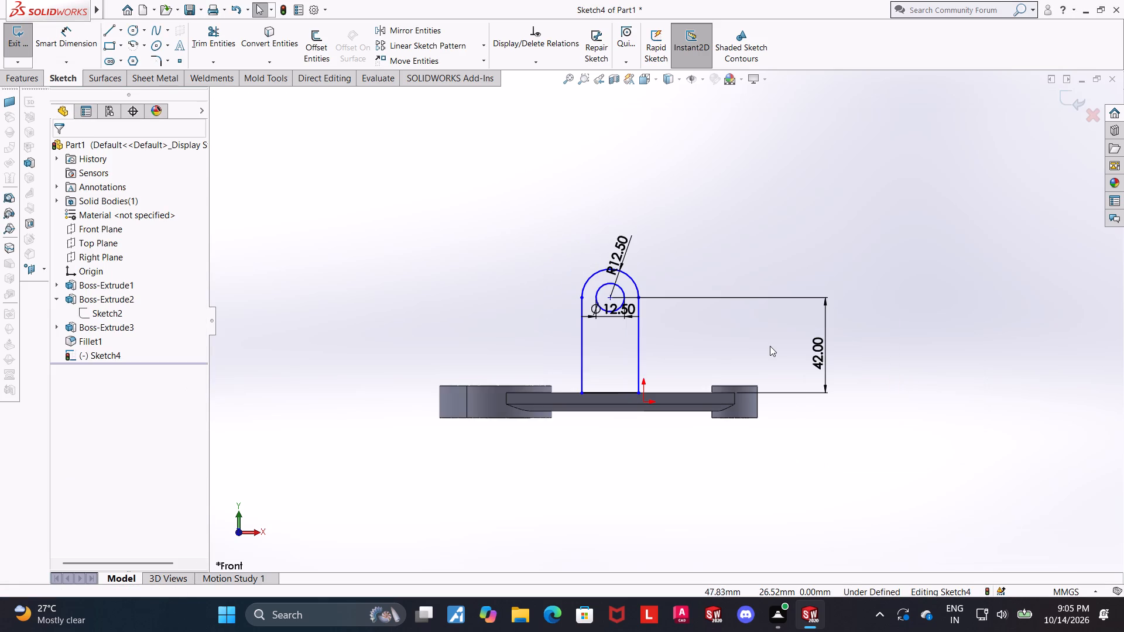
scroll(804, 344, "down", 2)
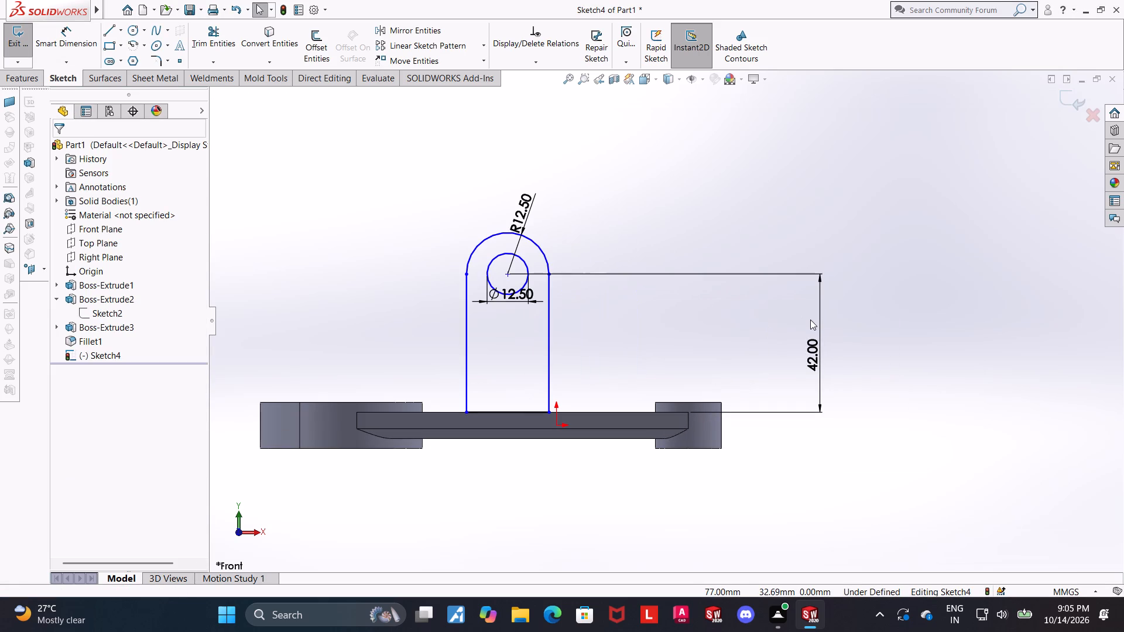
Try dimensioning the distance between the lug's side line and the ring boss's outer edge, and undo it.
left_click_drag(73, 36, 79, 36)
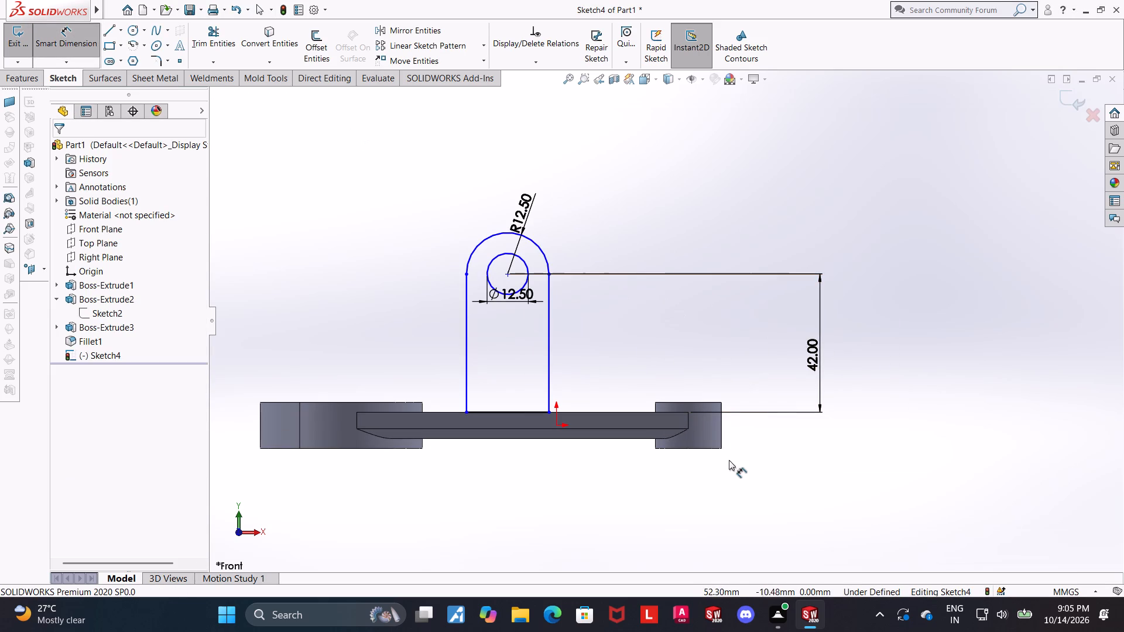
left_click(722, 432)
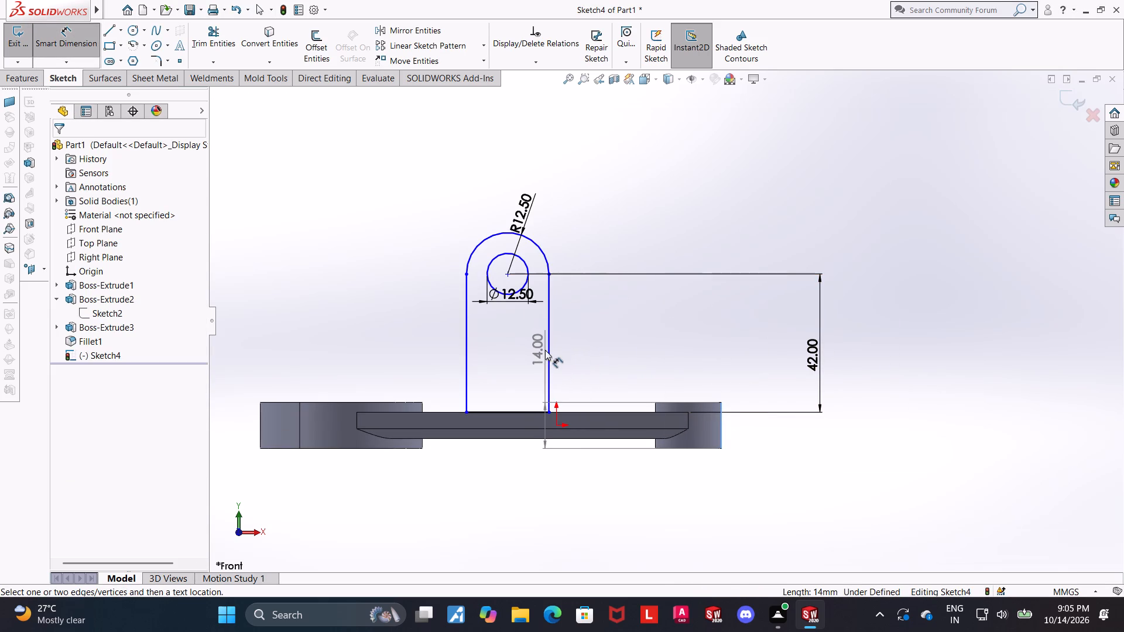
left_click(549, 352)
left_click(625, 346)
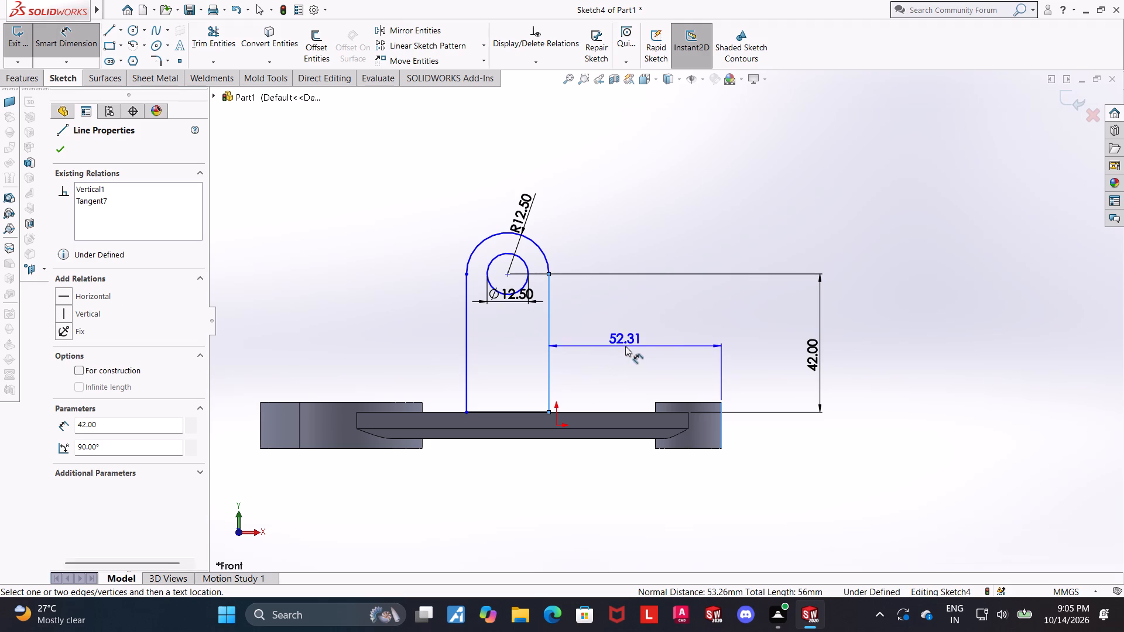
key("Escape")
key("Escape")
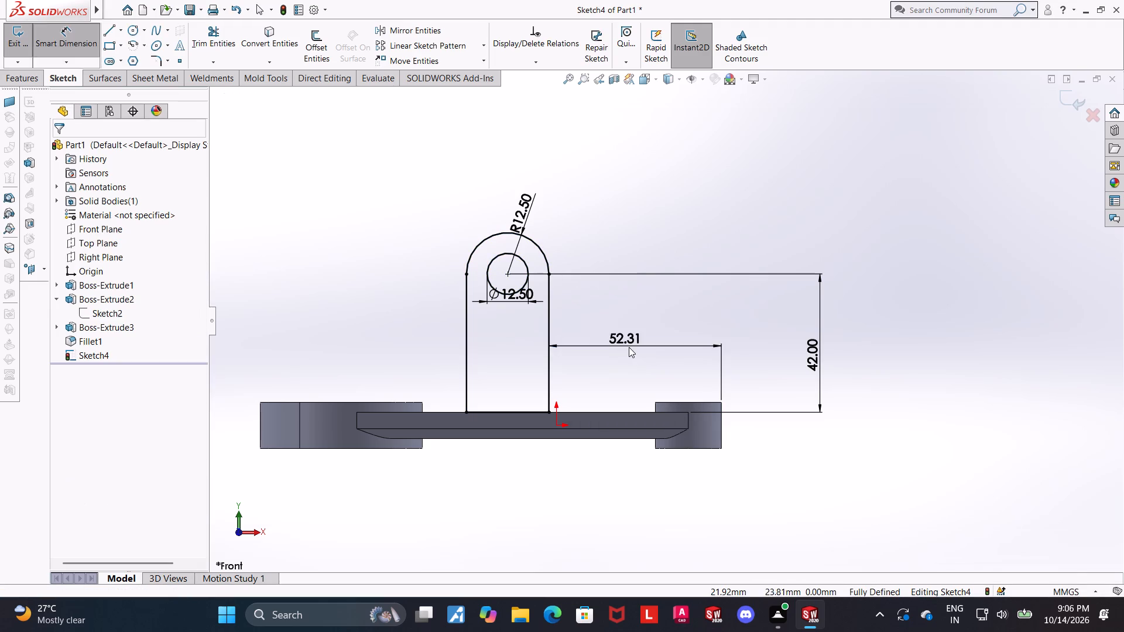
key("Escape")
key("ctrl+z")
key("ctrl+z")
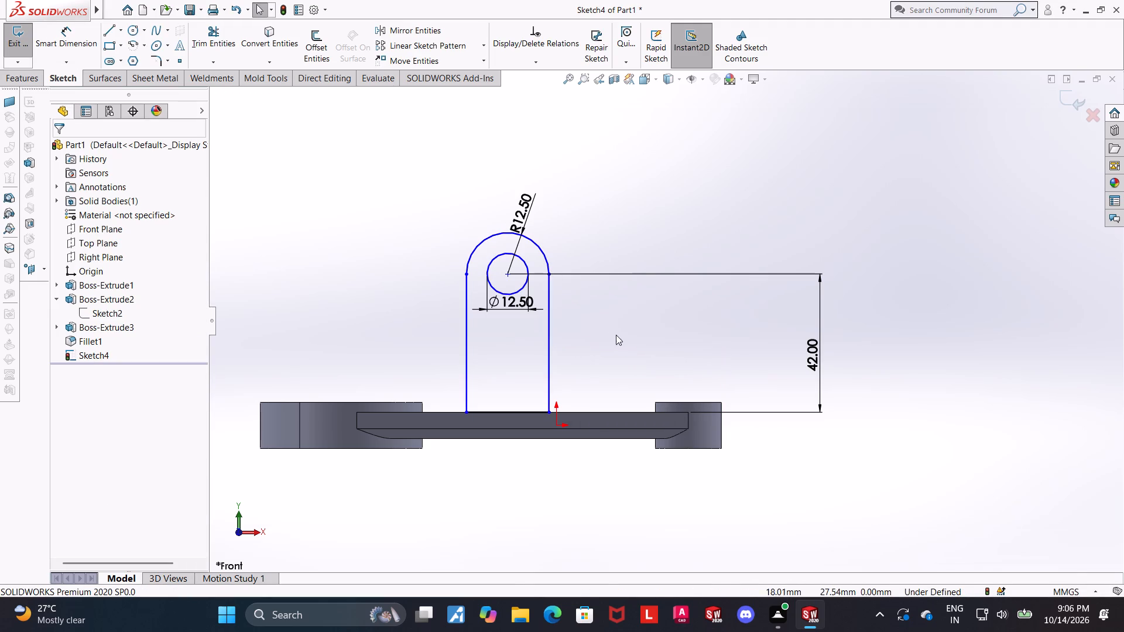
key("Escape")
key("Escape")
Draw a vertical centerline from the lug's hole centre down to just below the web arm.
left_click(116, 30)
key("Escape")
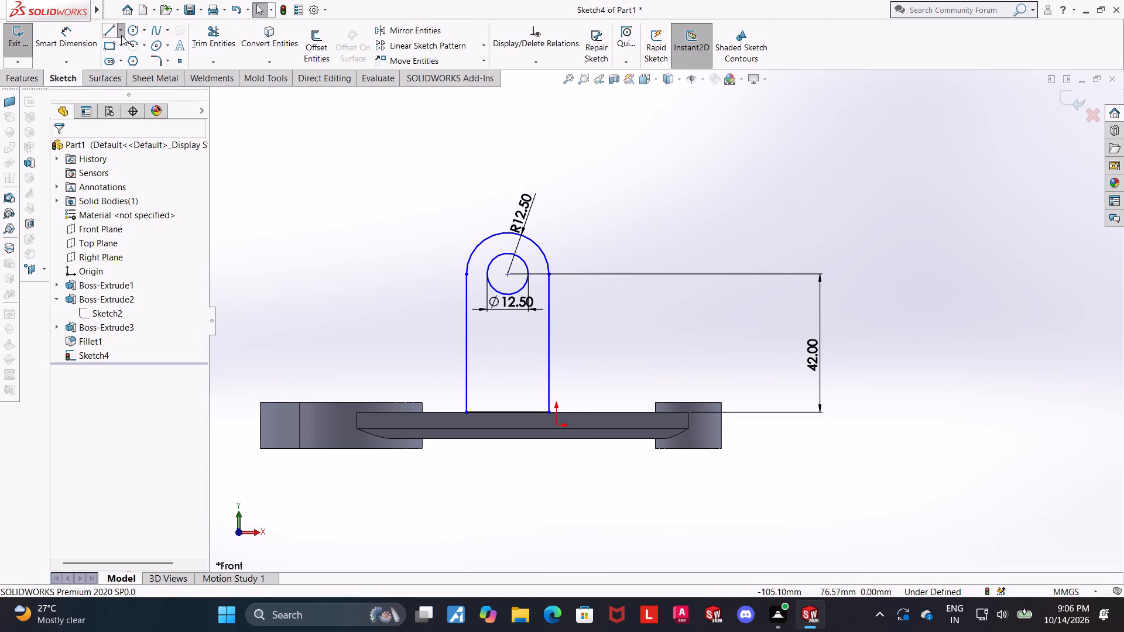
left_click(121, 35)
left_click(124, 62)
left_click(510, 273)
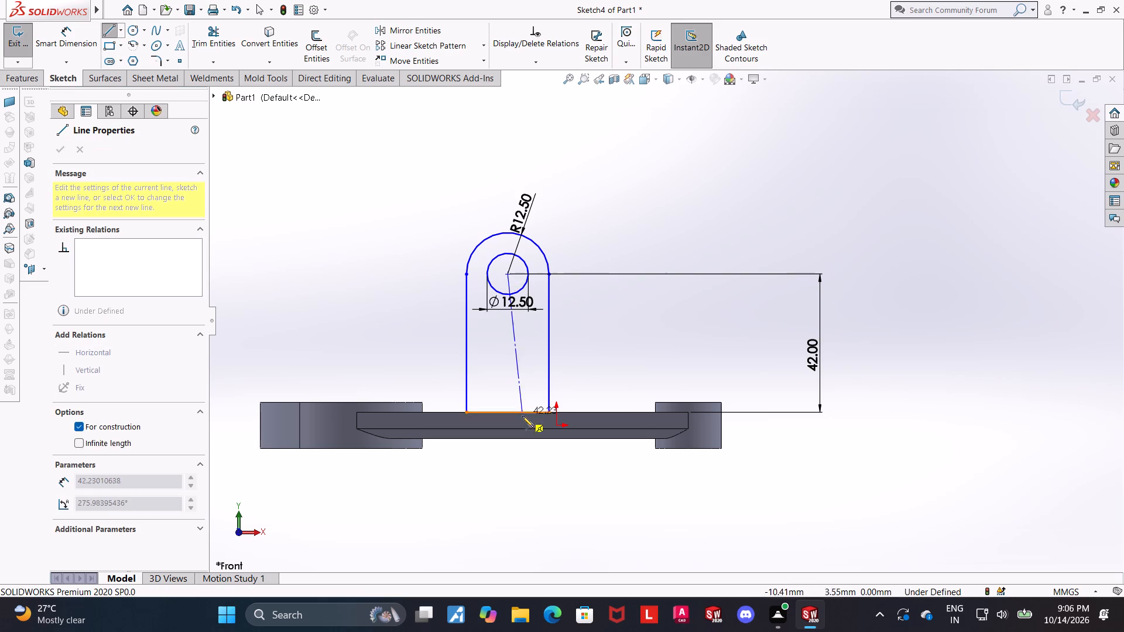
left_click(510, 452)
key("Escape")
key("Escape")
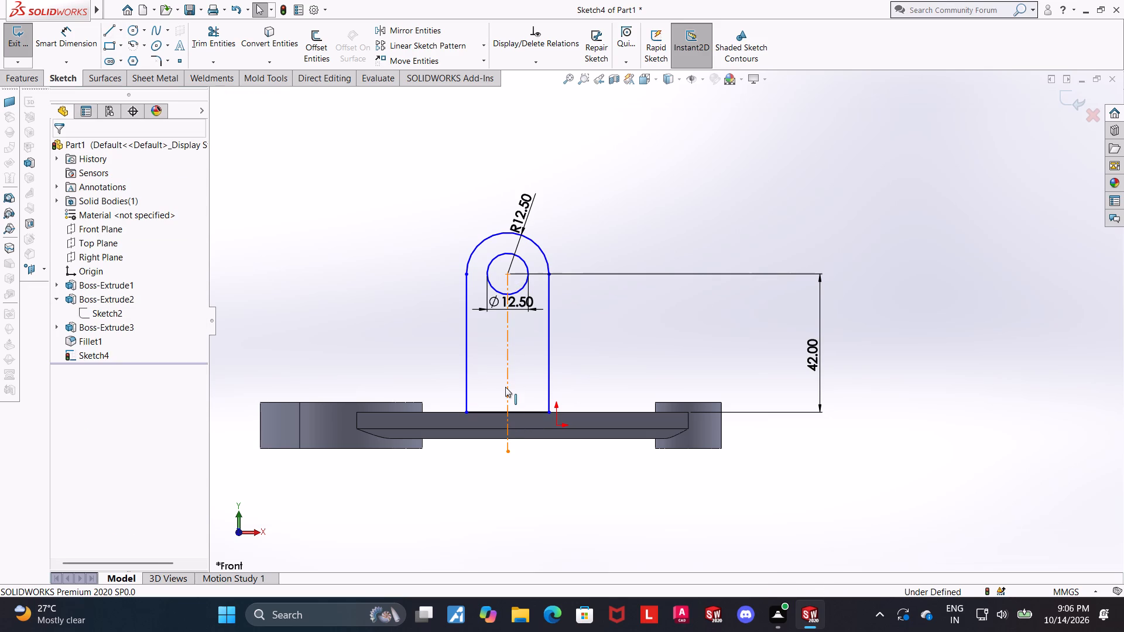
Make the lug's two vertical side lines symmetric about the vertical centerline.
left_click(505, 386)
left_click(464, 372, "ctrl")
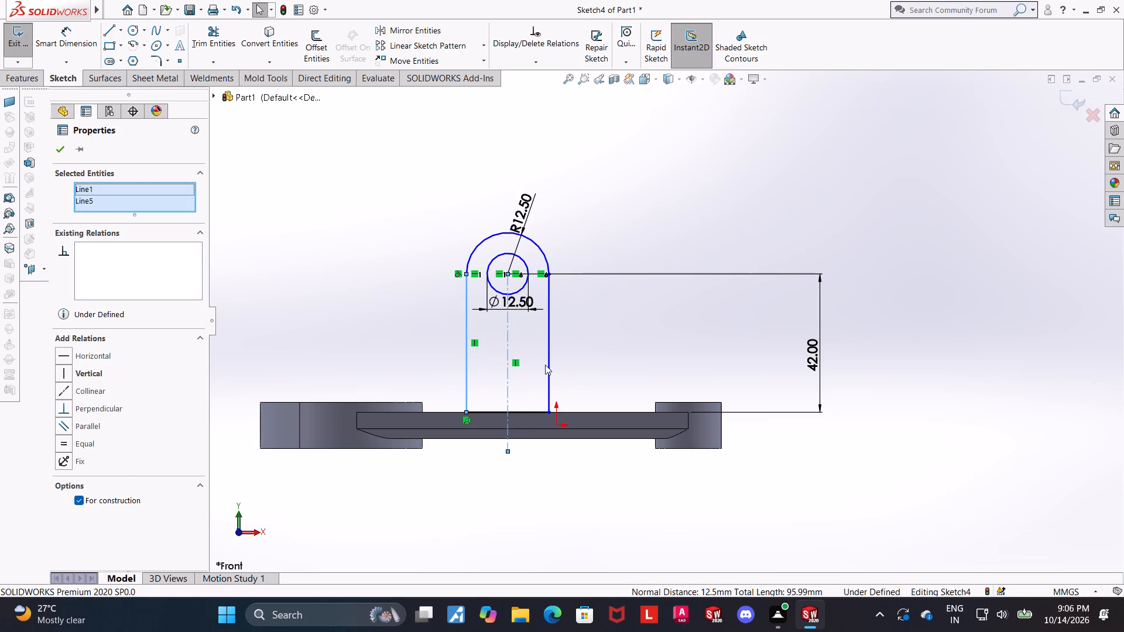
left_click(549, 365, "ctrl")
left_click(63, 452)
key("Escape")
key("Escape")
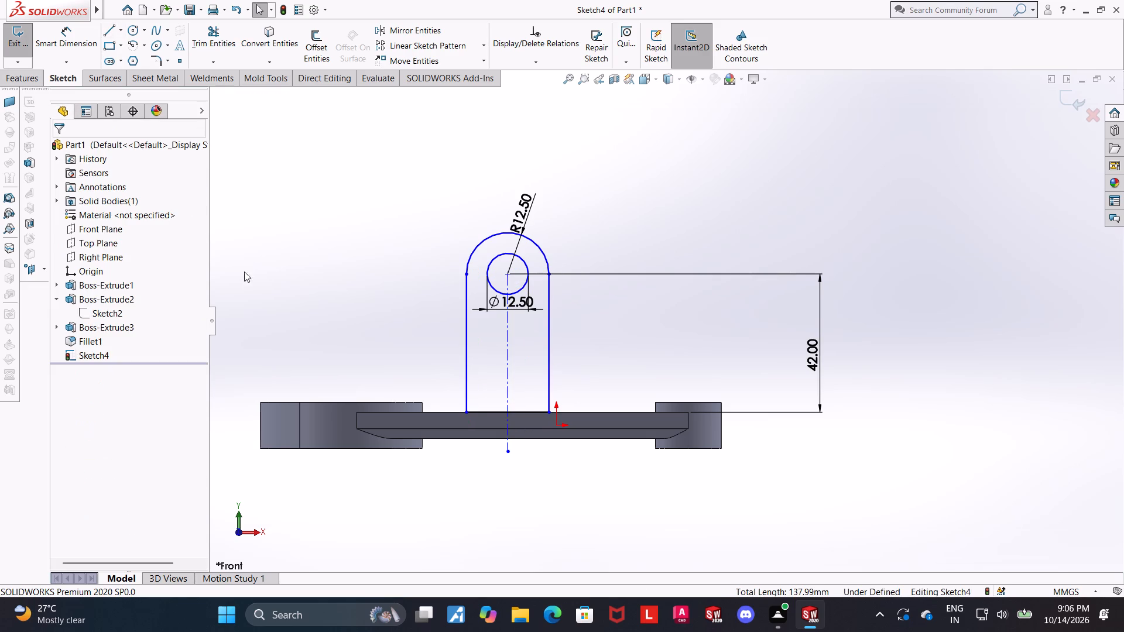
Dimension the horizontal distance from the ring boss's outer edge to the lug's centerline as 65 mm.
left_click(66, 47)
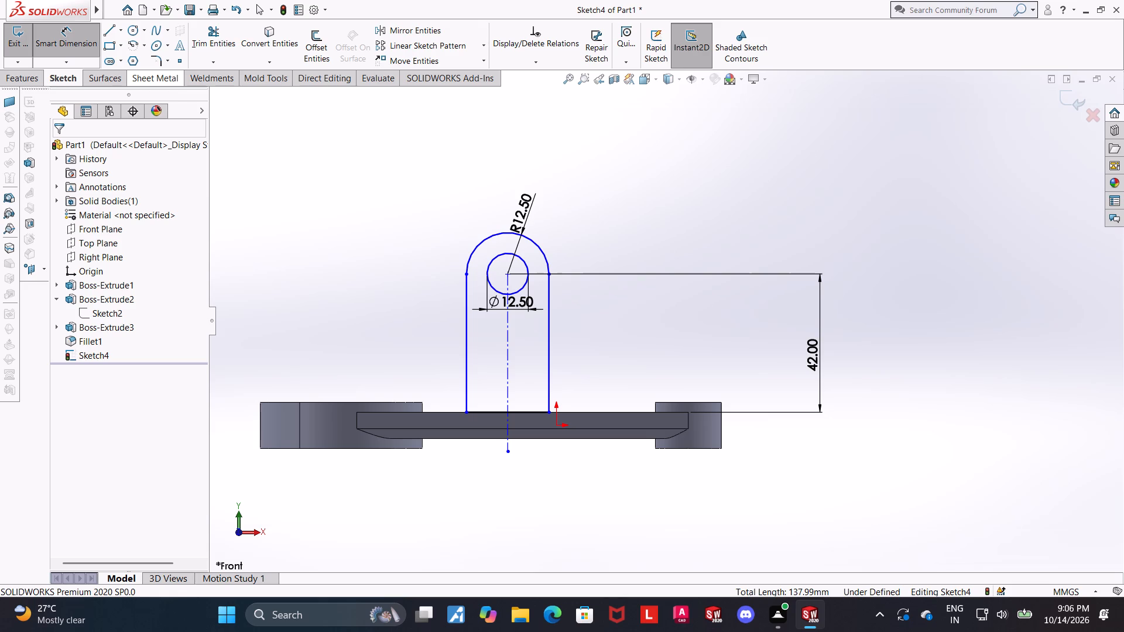
left_click(722, 430)
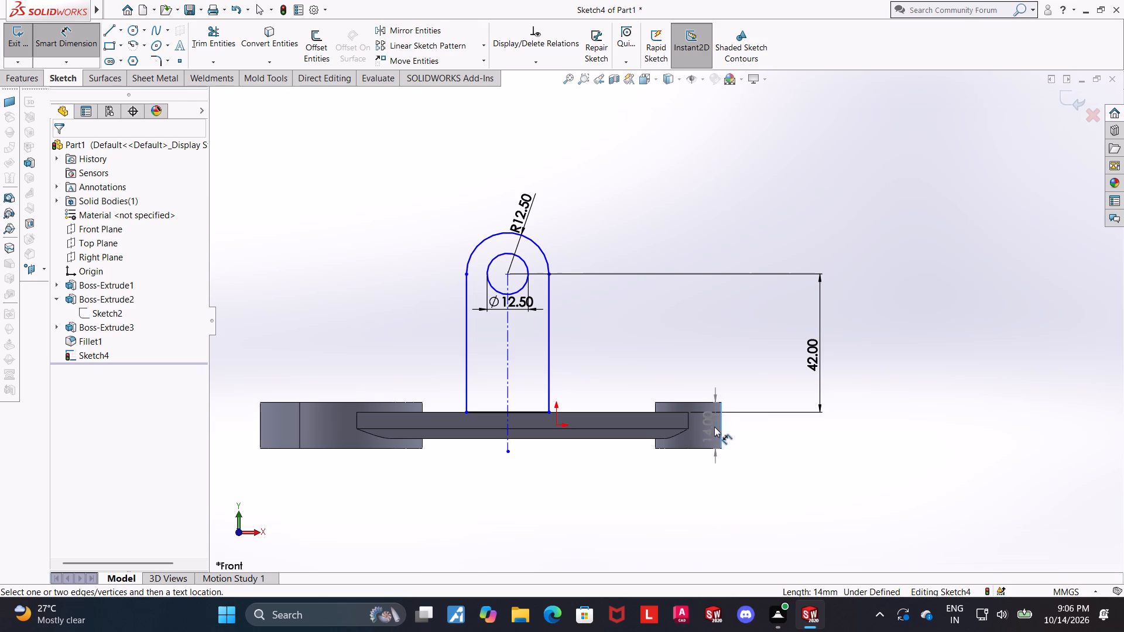
left_click(505, 362)
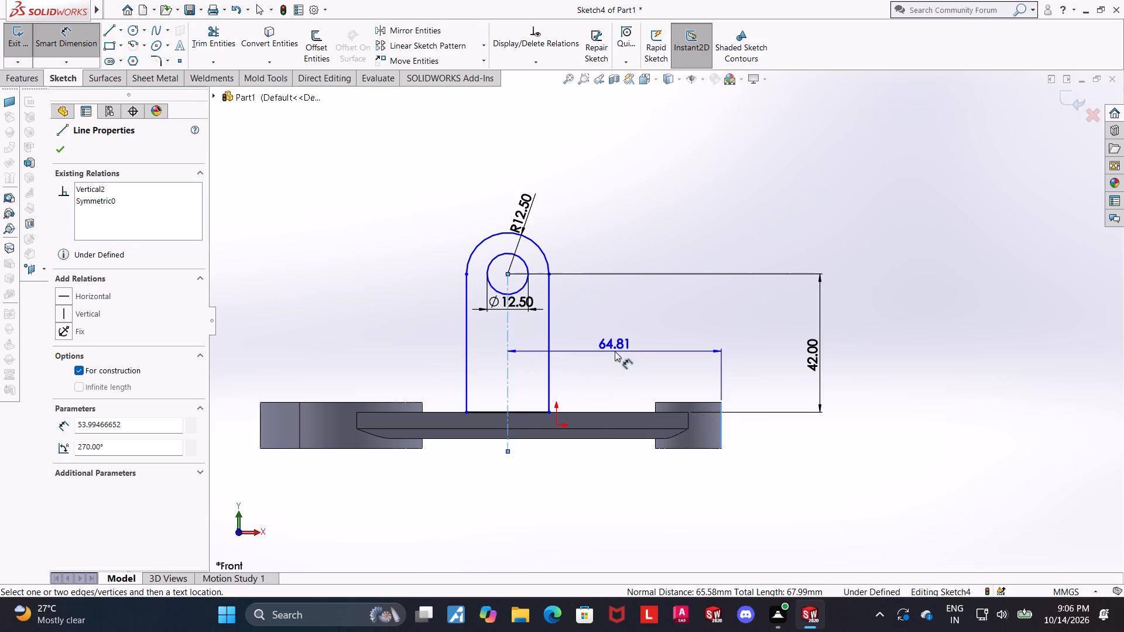
left_click(619, 353)
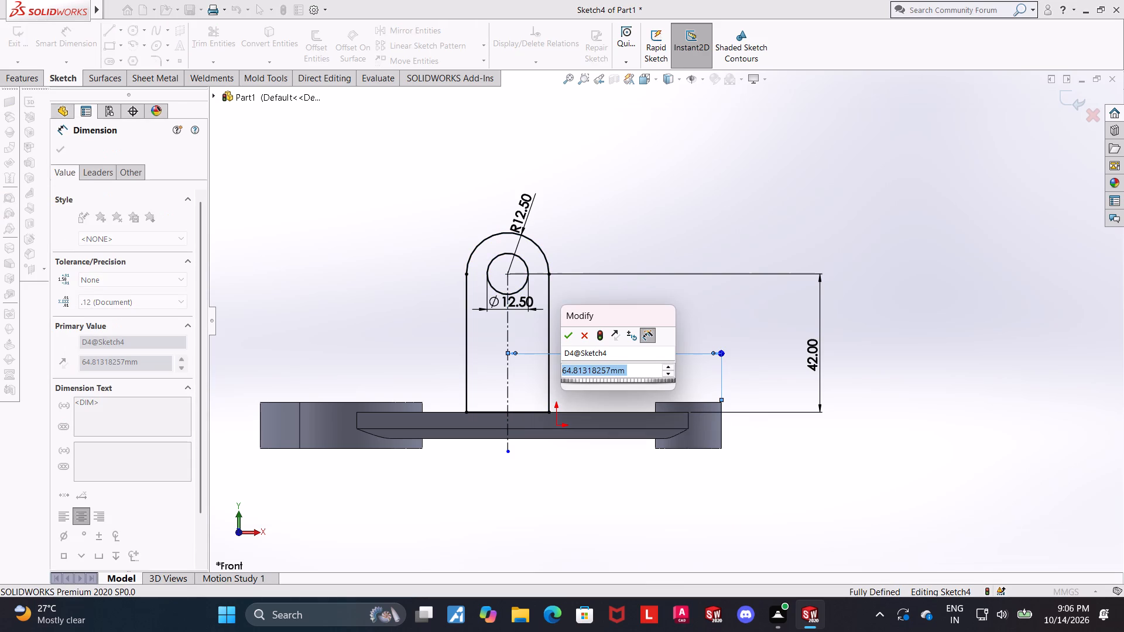
type("65")
key("Return")
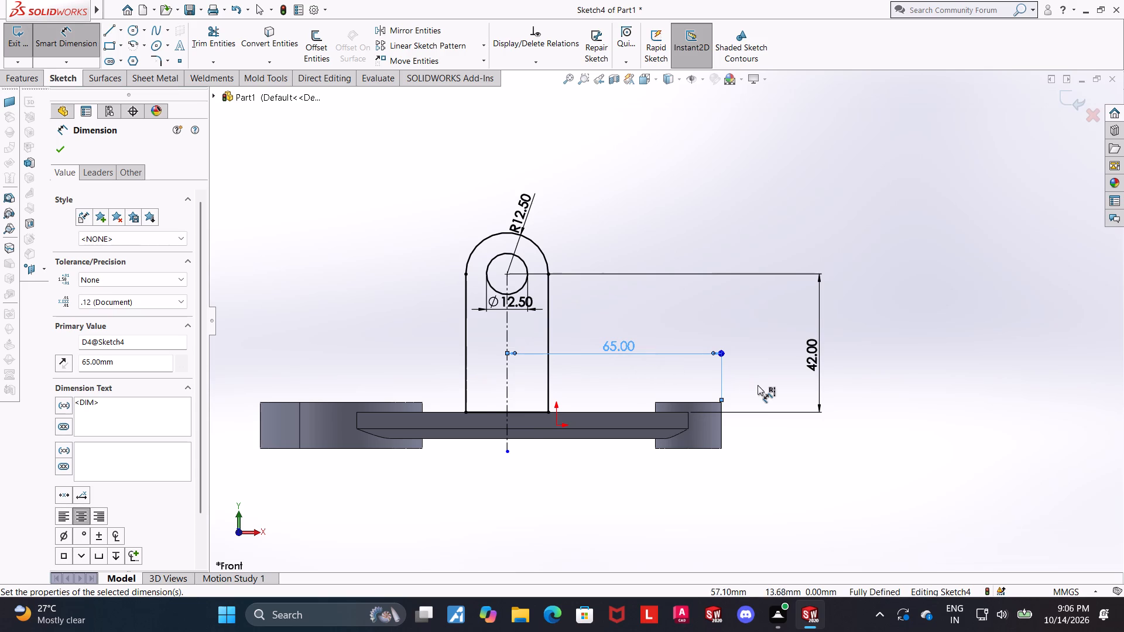
scroll(757, 386, "up", 1)
scroll(700, 382, "down", 2)
key("Escape")
key("Escape")
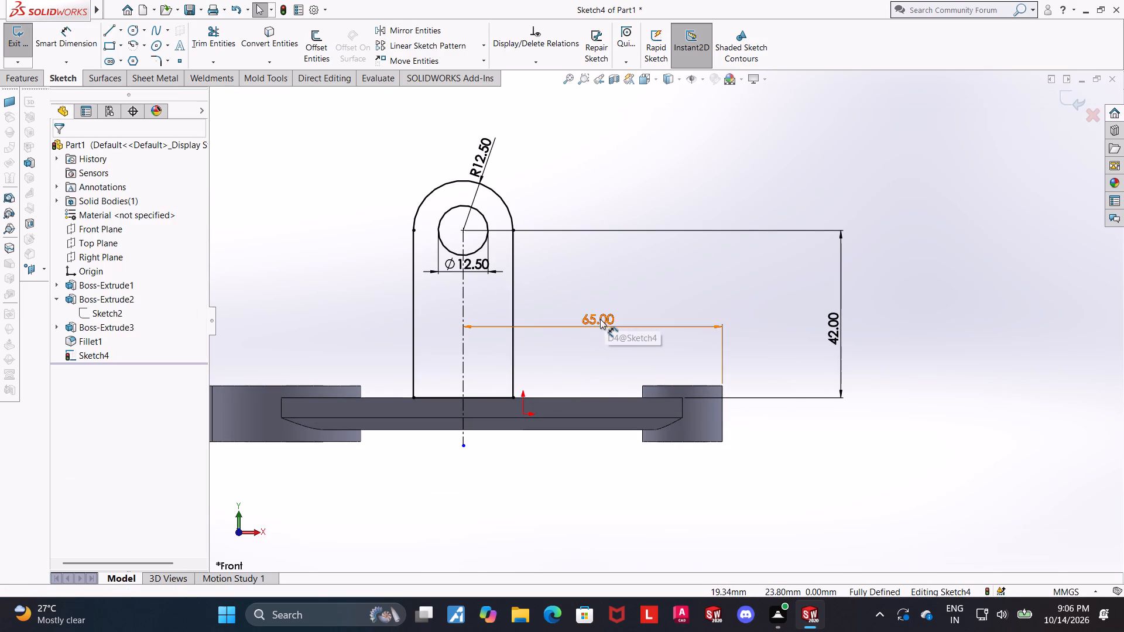
Set the distance between the lug's centerline and the ring boss's outer edge to 65.5 mm.
key("Escape")
double_click(599, 319)
type("65.5")
key("Return")
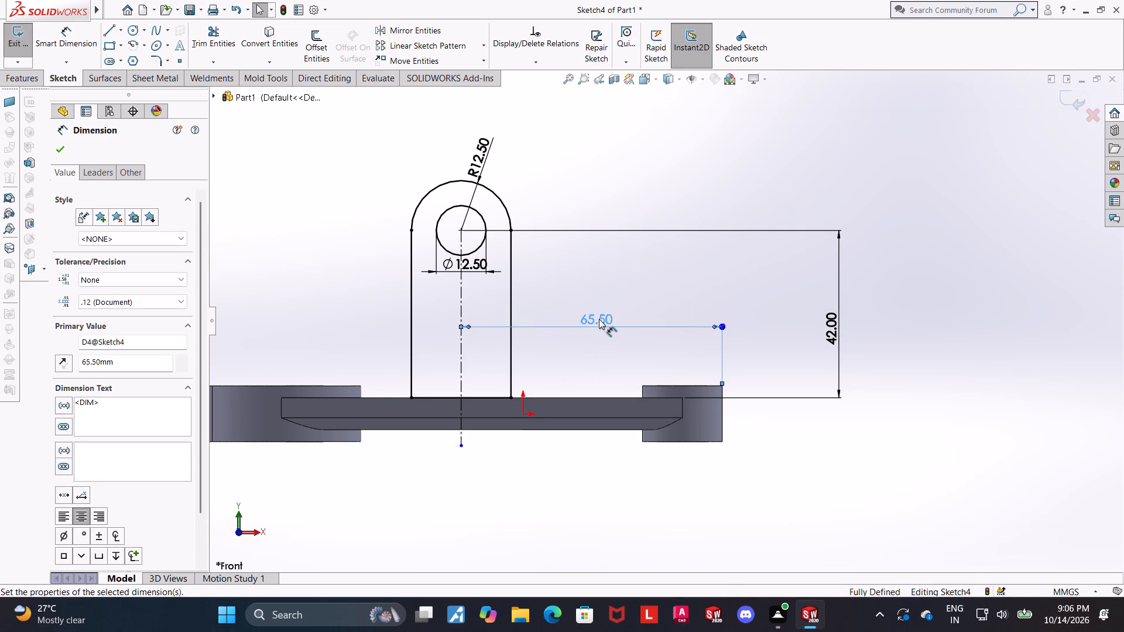
key("Escape")
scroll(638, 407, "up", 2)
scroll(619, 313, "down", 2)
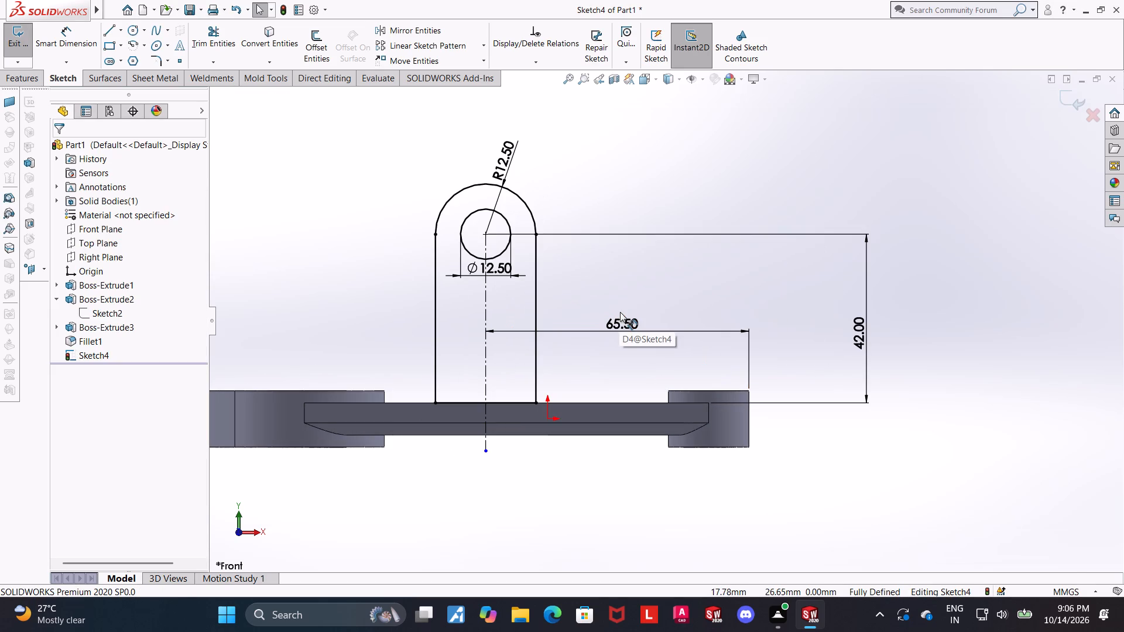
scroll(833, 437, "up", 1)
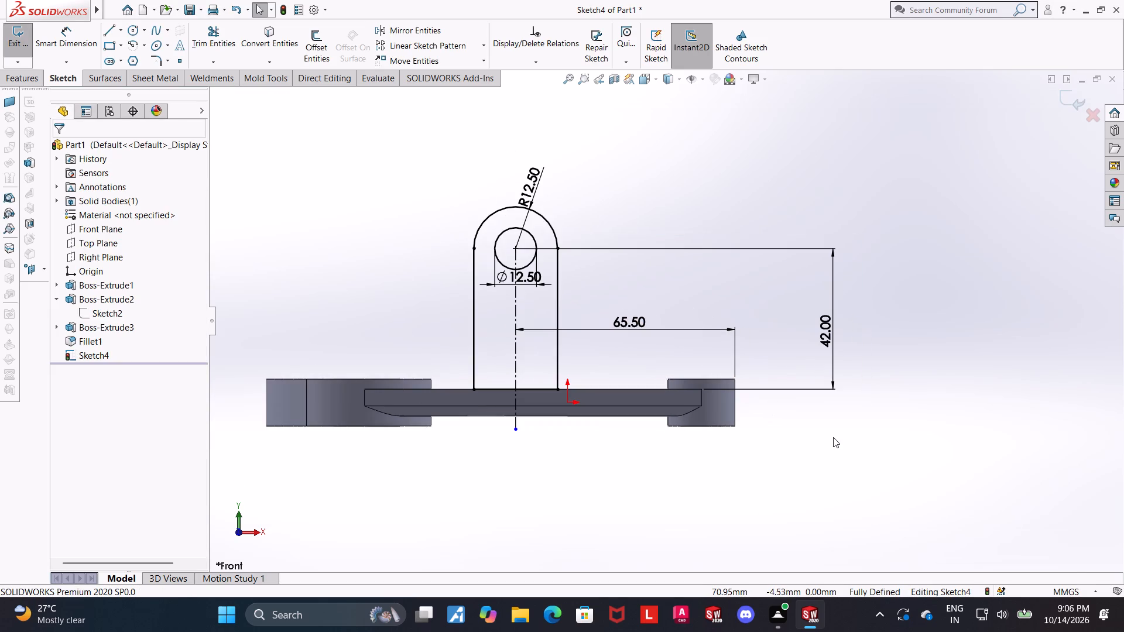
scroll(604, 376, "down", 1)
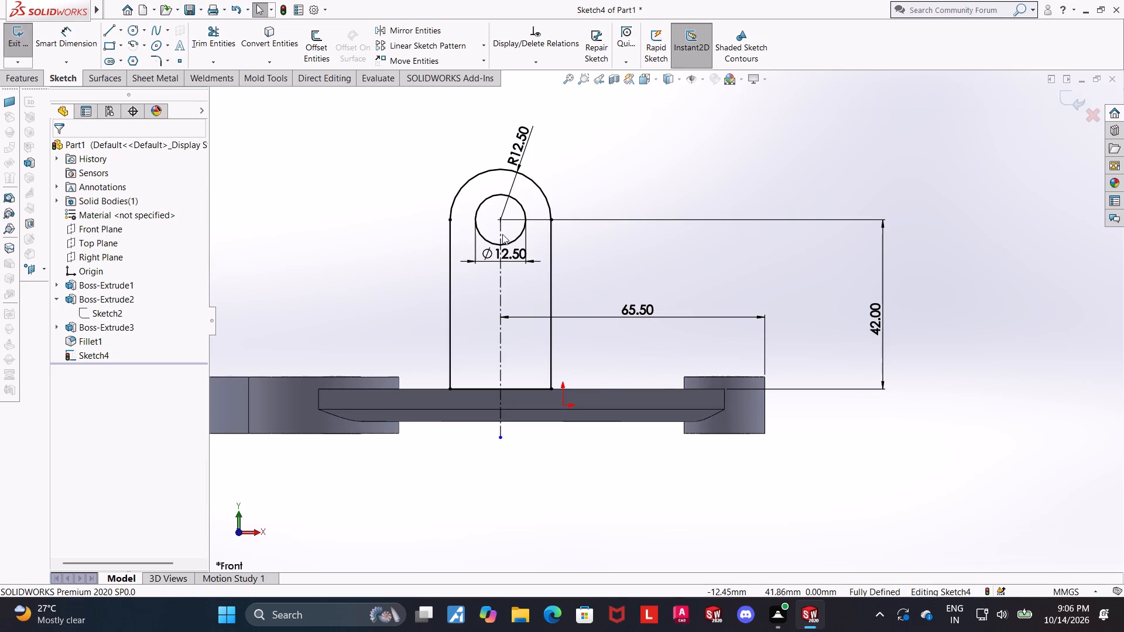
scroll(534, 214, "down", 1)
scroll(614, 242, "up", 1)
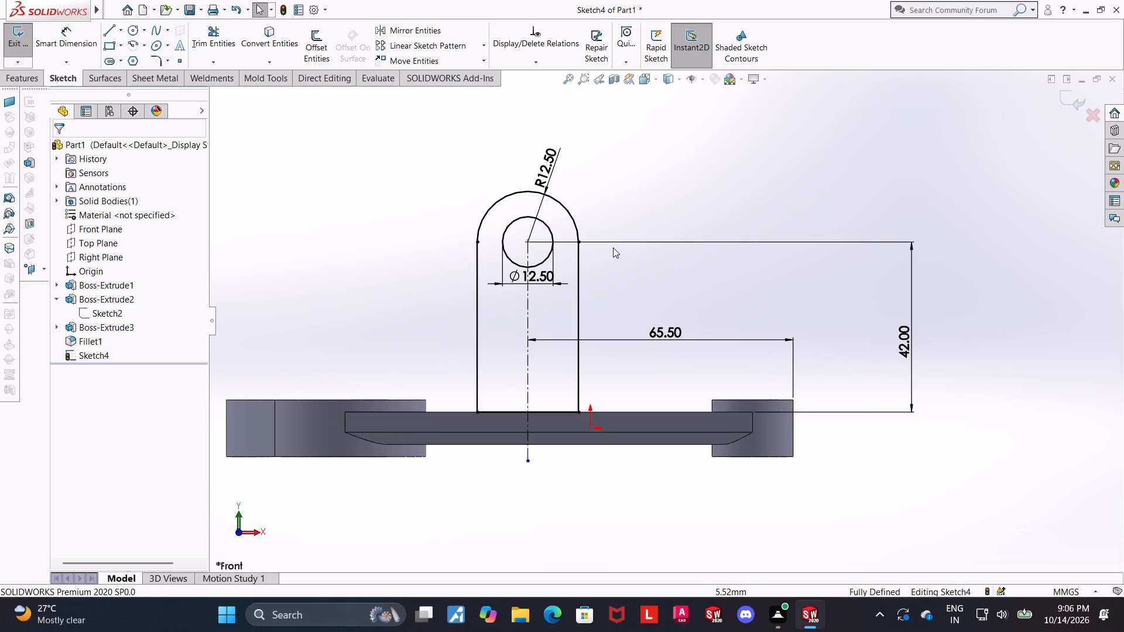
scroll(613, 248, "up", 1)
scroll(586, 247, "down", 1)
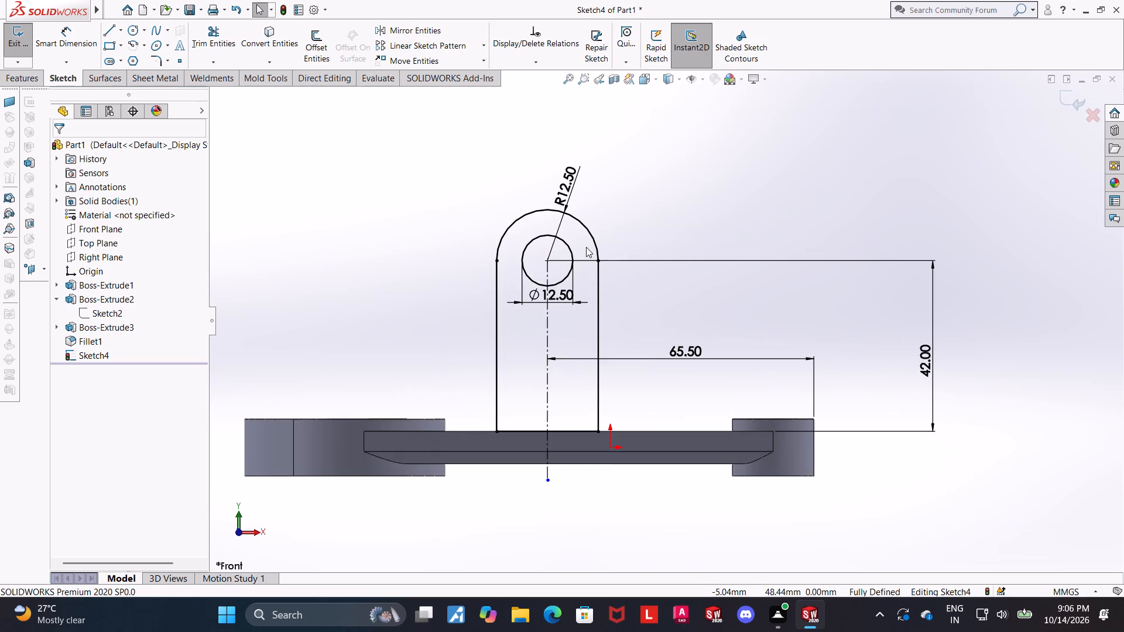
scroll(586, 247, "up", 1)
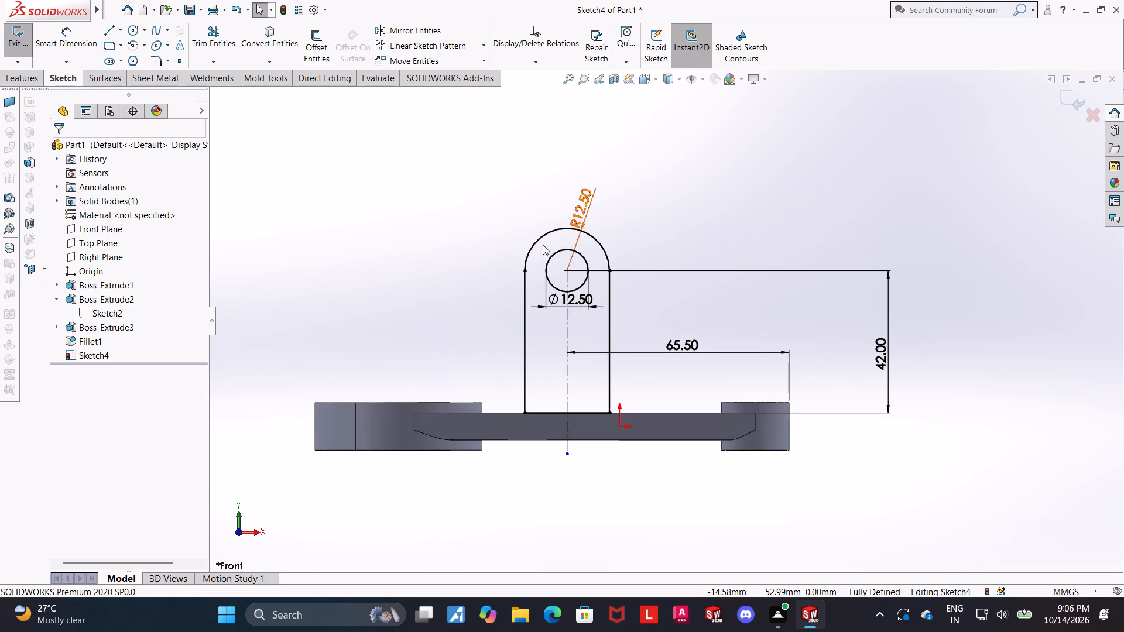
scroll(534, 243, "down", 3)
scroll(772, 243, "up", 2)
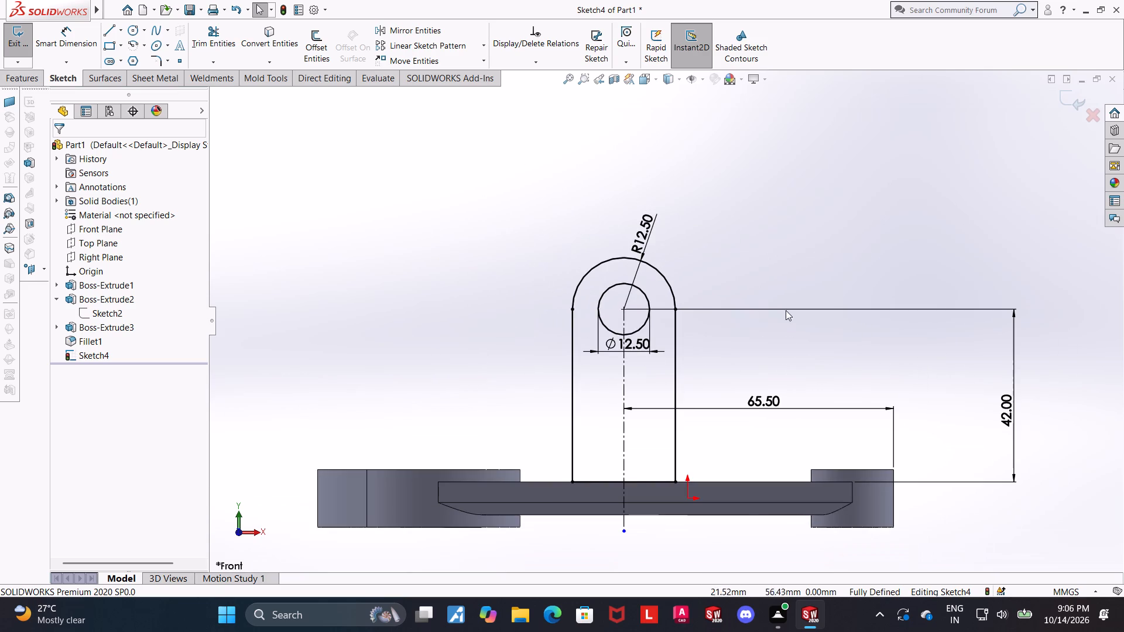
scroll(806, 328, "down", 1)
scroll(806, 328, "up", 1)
Close the lug sketch and set up a blind Extruded Boss from it with the direction reversed, inward over the arm.
middle_click_drag(801, 335, 782, 341)
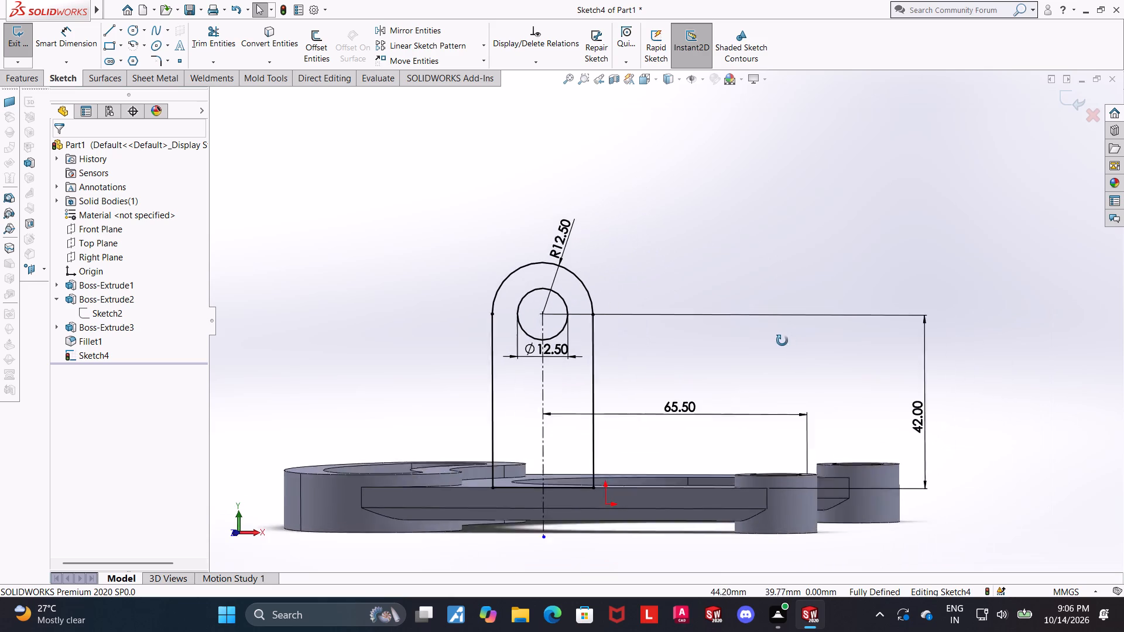
middle_click_drag(782, 341, 758, 366)
scroll(751, 354, "up", 2)
left_click(1073, 99)
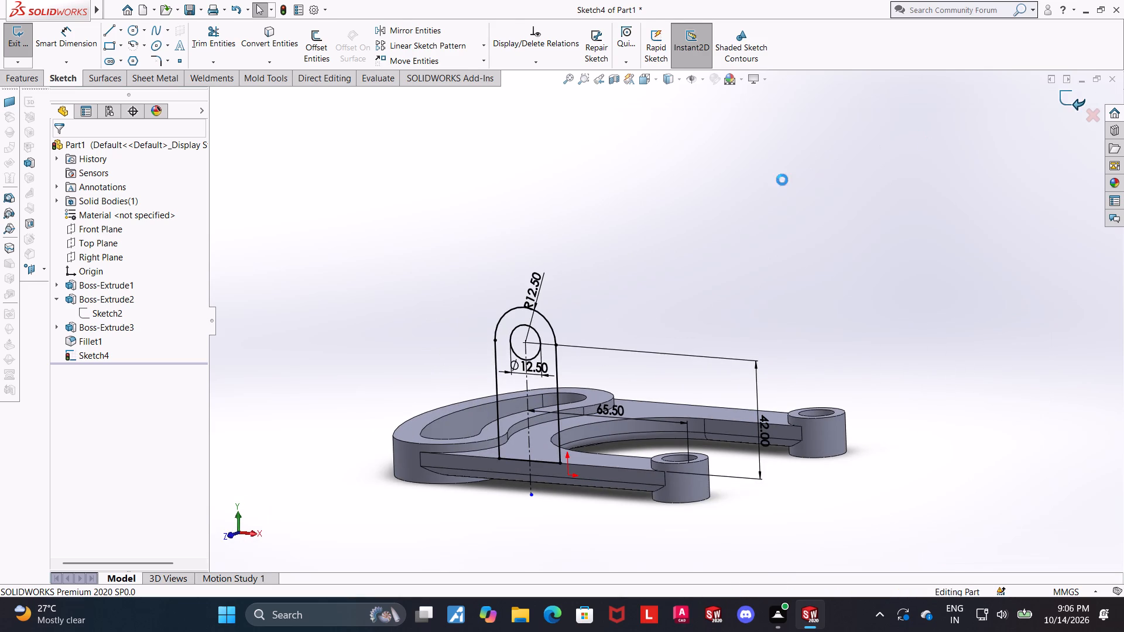
middle_click_drag(759, 194, 724, 222)
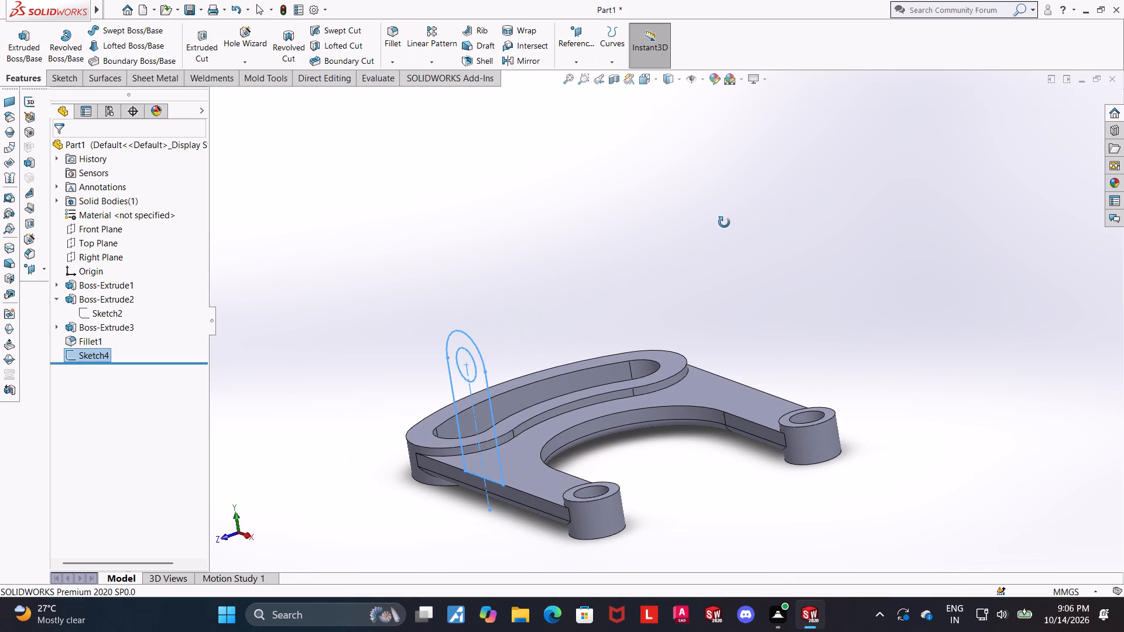
middle_click_drag(724, 222, 748, 274)
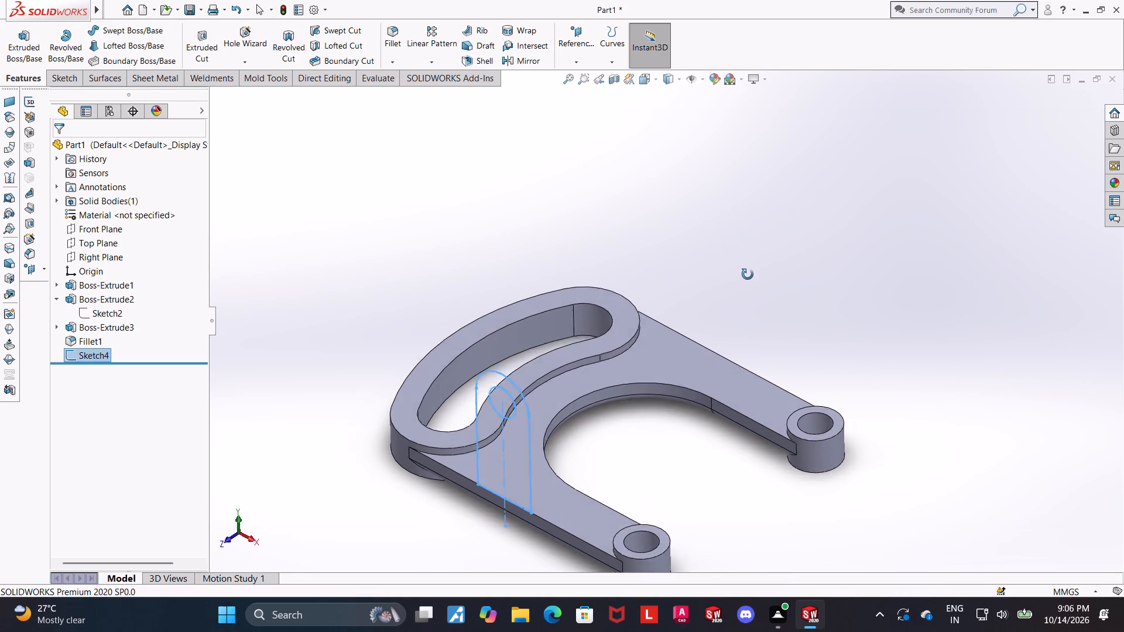
middle_click_drag(748, 274, 739, 315)
left_click(29, 52)
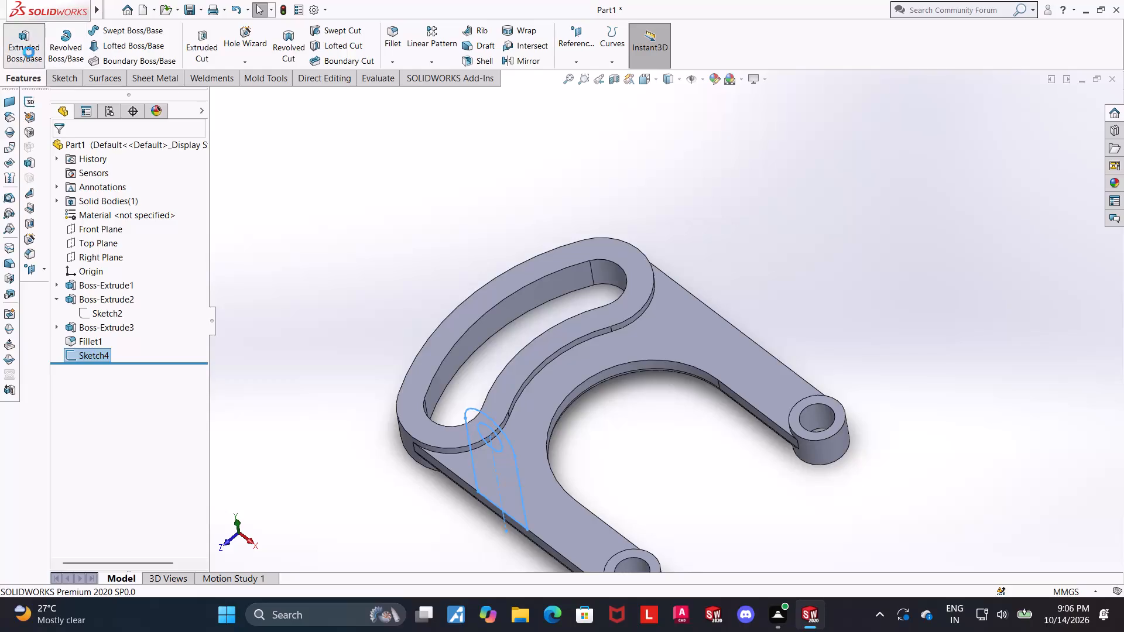
left_click(66, 235)
Examine the lug's extrusion preview against the web arm's width and the ring boss.
scroll(415, 425, "up", 2)
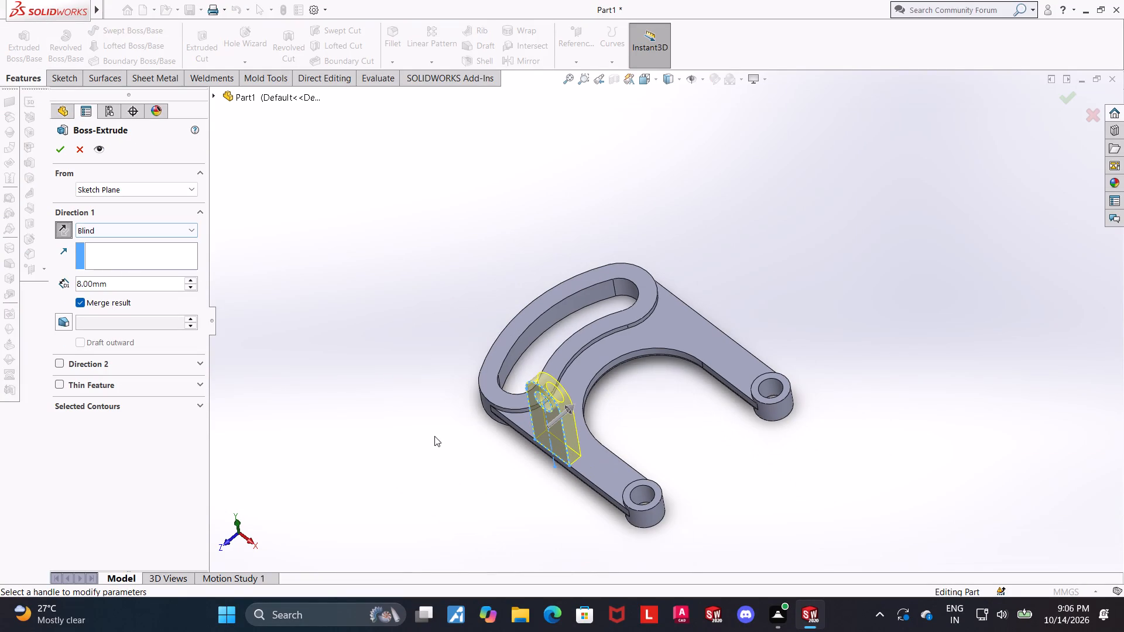
scroll(709, 403, "down", 1)
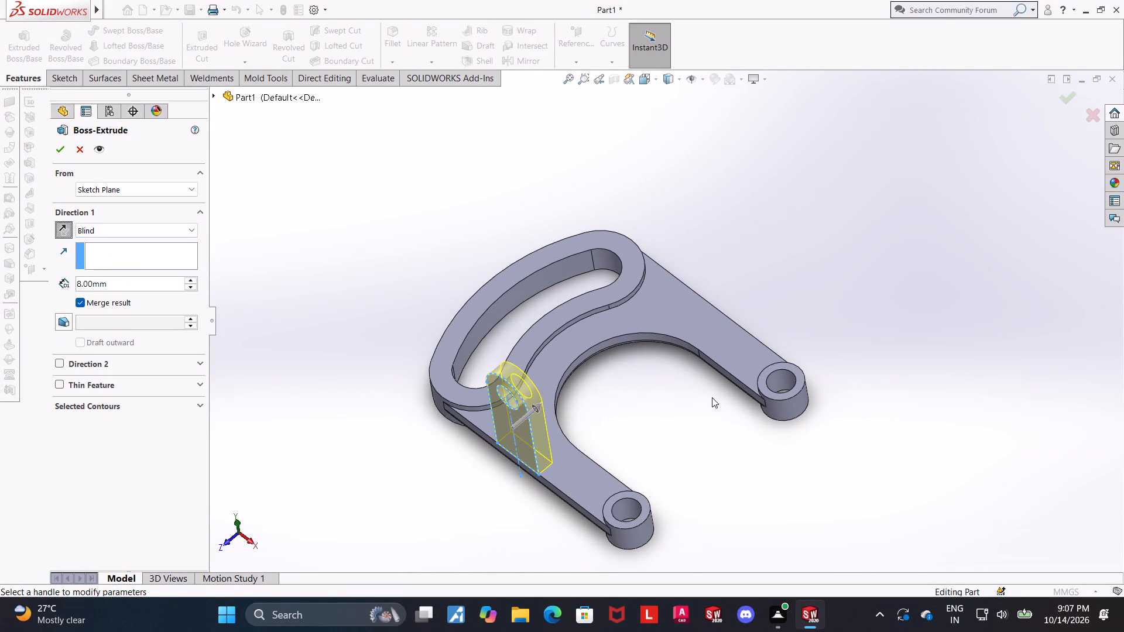
scroll(712, 397, "up", 1)
scroll(712, 397, "down", 1)
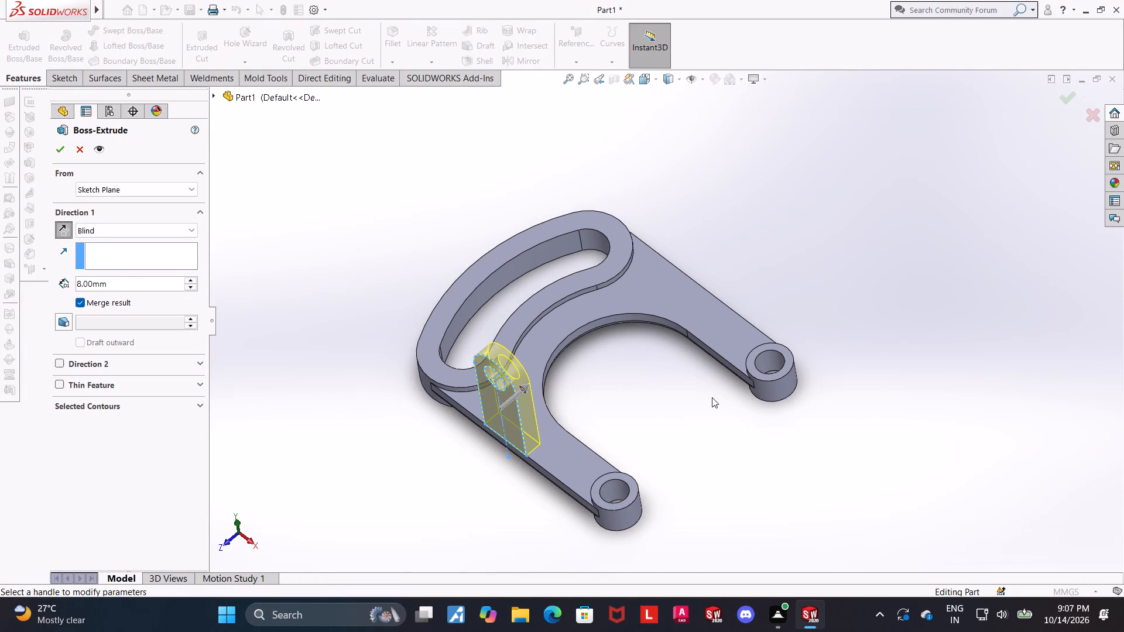
middle_click_drag(786, 378, 759, 423)
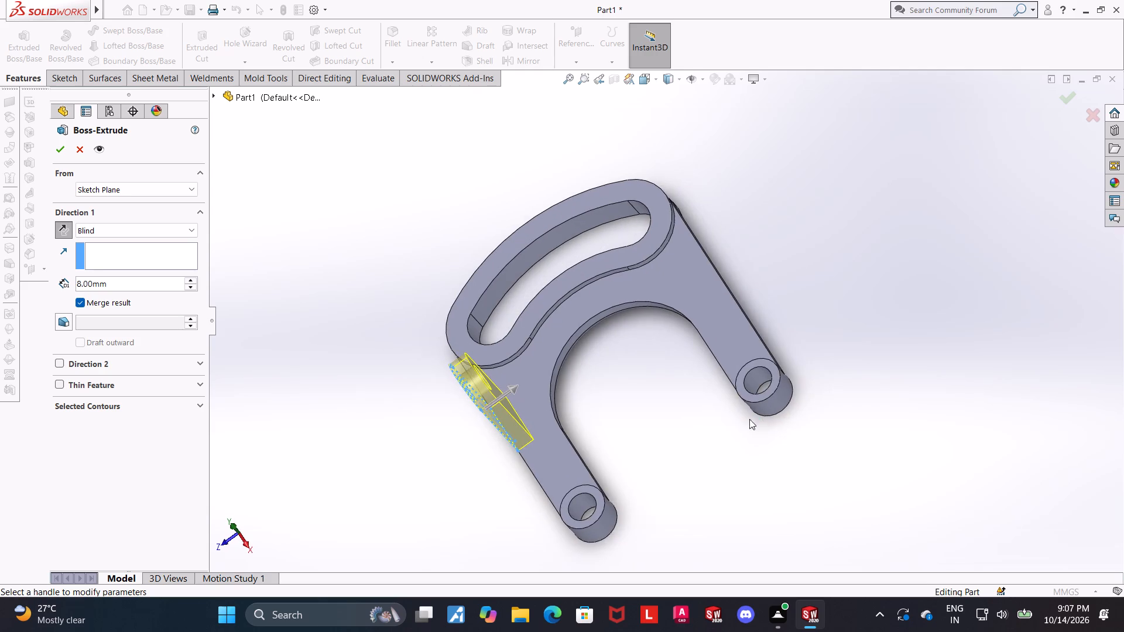
scroll(595, 451, "down", 4)
middle_click(581, 367)
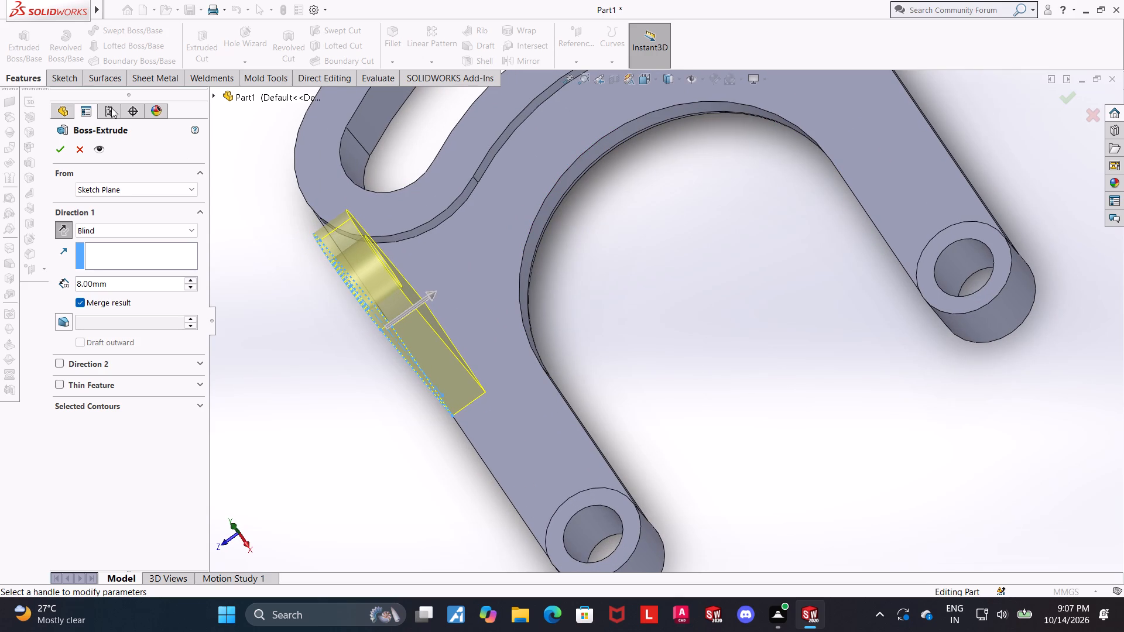
scroll(542, 422, "up", 2)
scroll(542, 422, "down", 1)
scroll(542, 422, "up", 1)
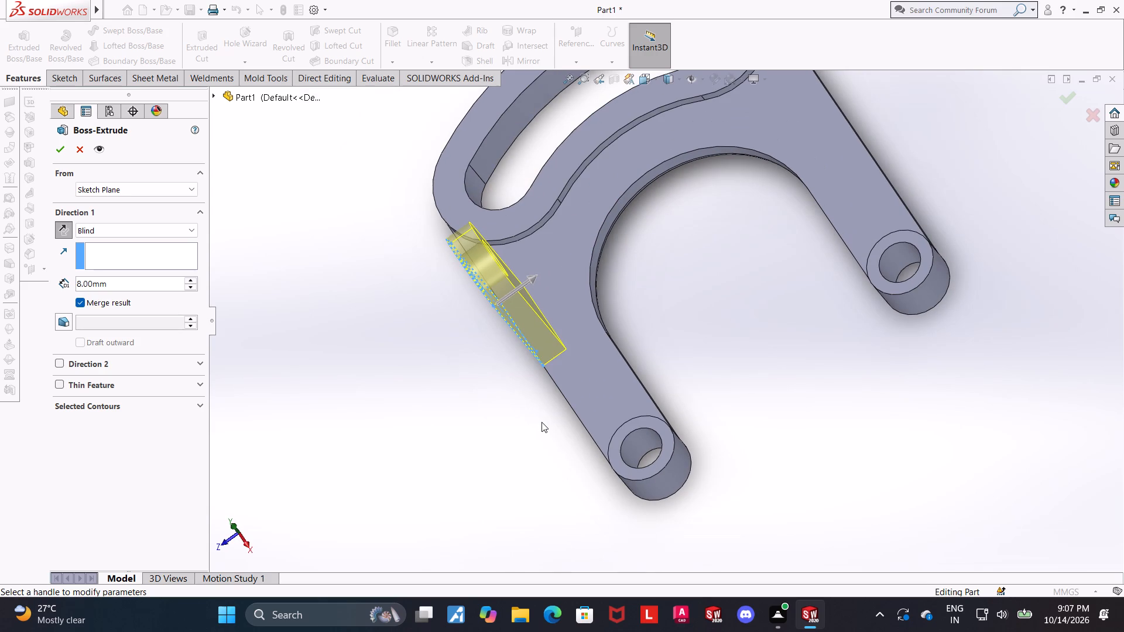
scroll(542, 422, "down", 1)
scroll(542, 422, "up", 1)
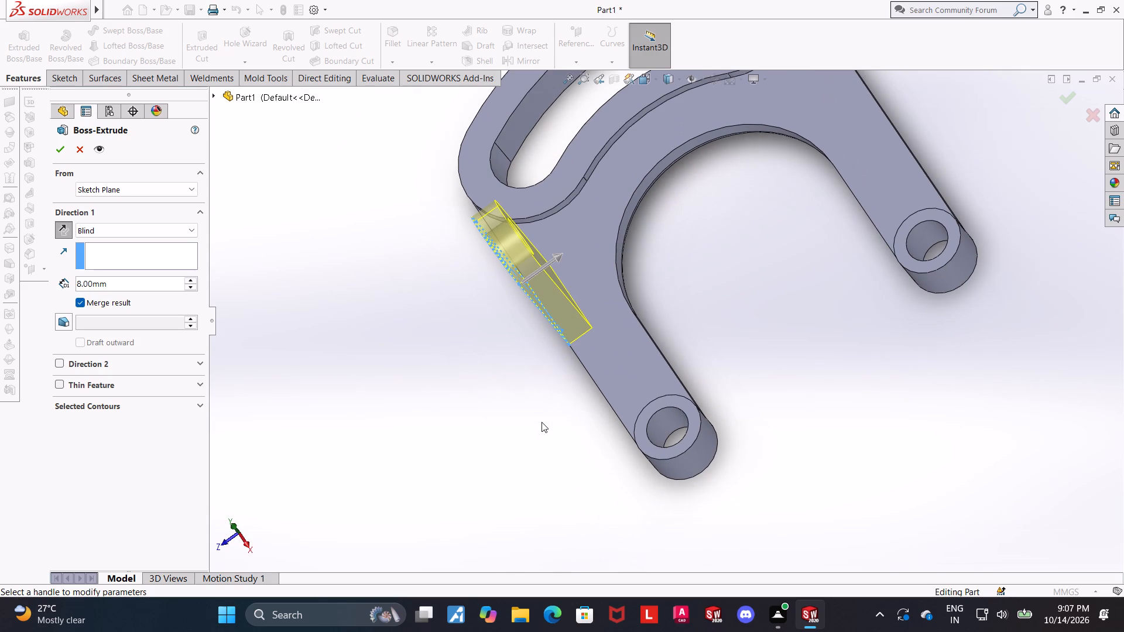
scroll(542, 422, "down", 1)
scroll(542, 422, "up", 1)
scroll(542, 422, "down", 1)
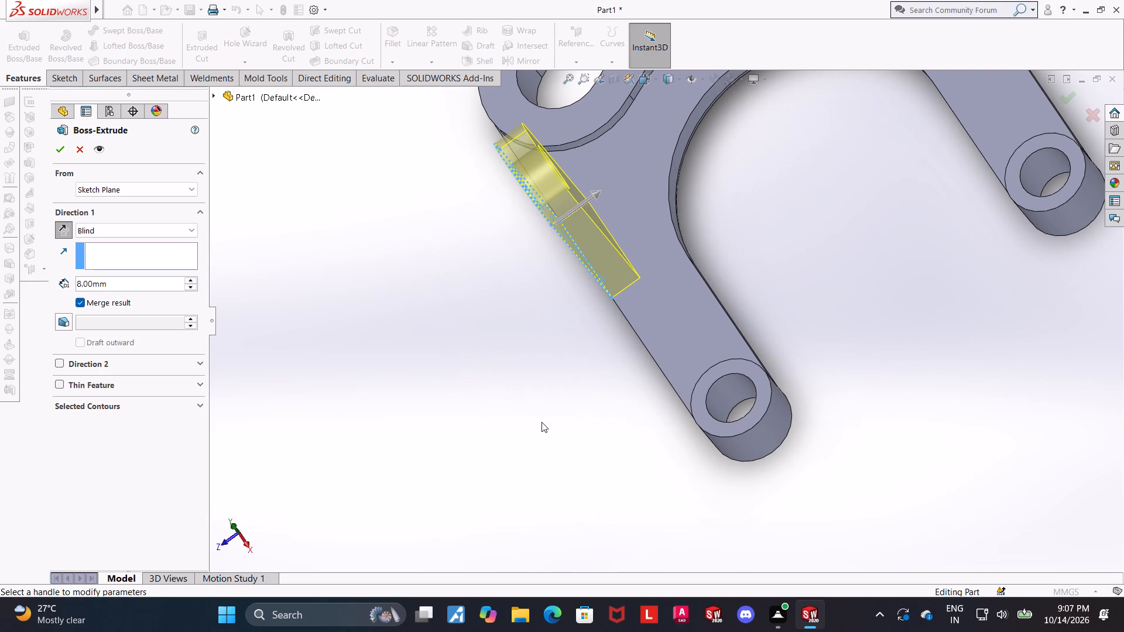
scroll(657, 448, "up", 1)
scroll(612, 434, "down", 1)
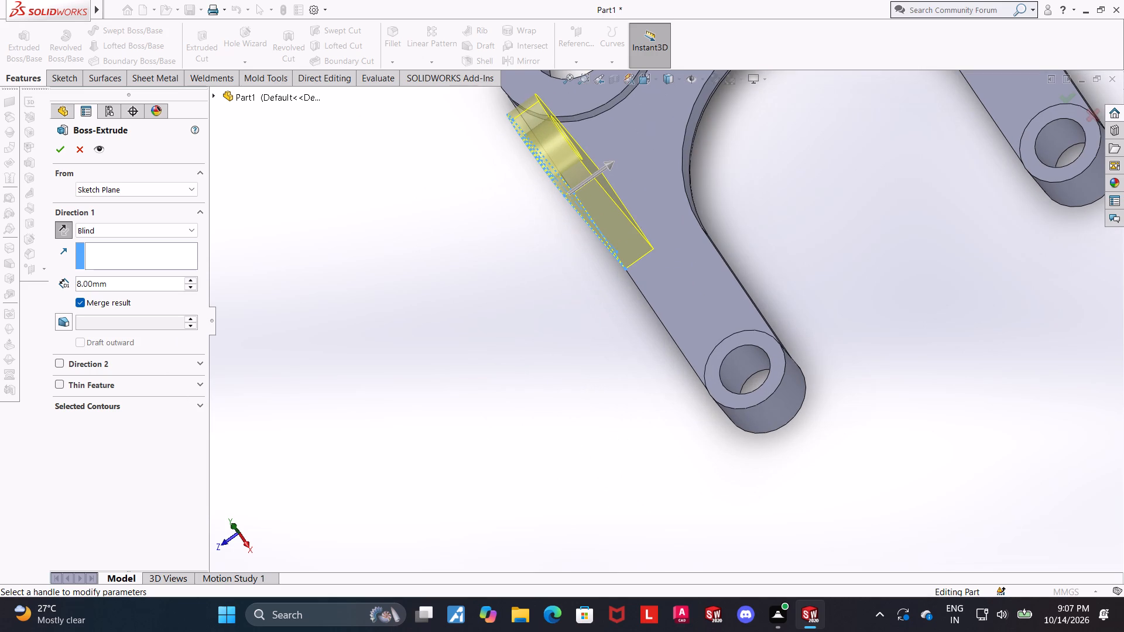
Set the lug's extrusion depth to 12 mm and create the merged boss.
left_click(151, 283)
left_click_drag(150, 283, 32, 279)
left_click_drag(132, 277, 84, 282)
left_click_drag(120, 285, 41, 275)
type("20-")
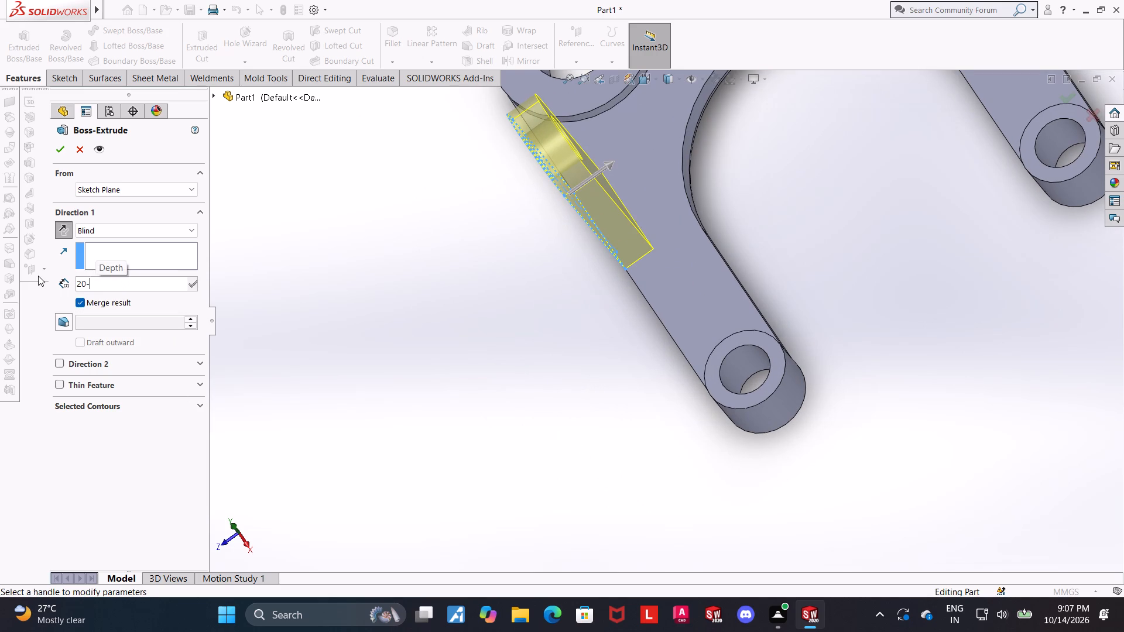
key("8")
key("Return")
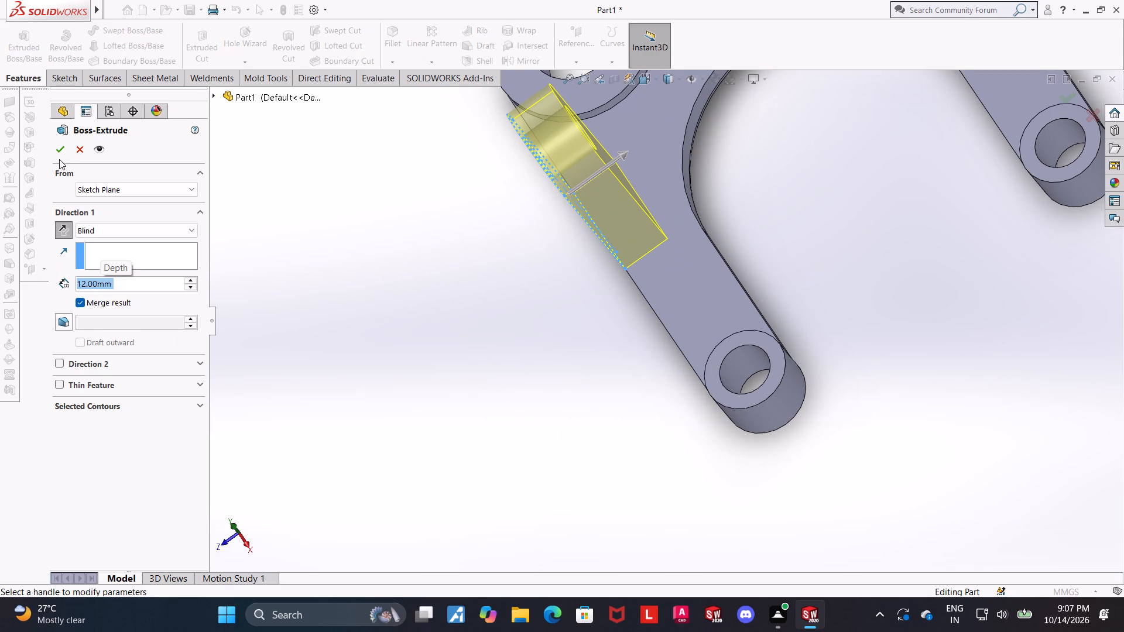
left_click(56, 154)
Examine the extruded lug and its junction with the web arm from several angles.
scroll(720, 321, "up", 4)
middle_click_drag(741, 293, 757, 239)
left_click(757, 235)
middle_click_drag(744, 231, 700, 236)
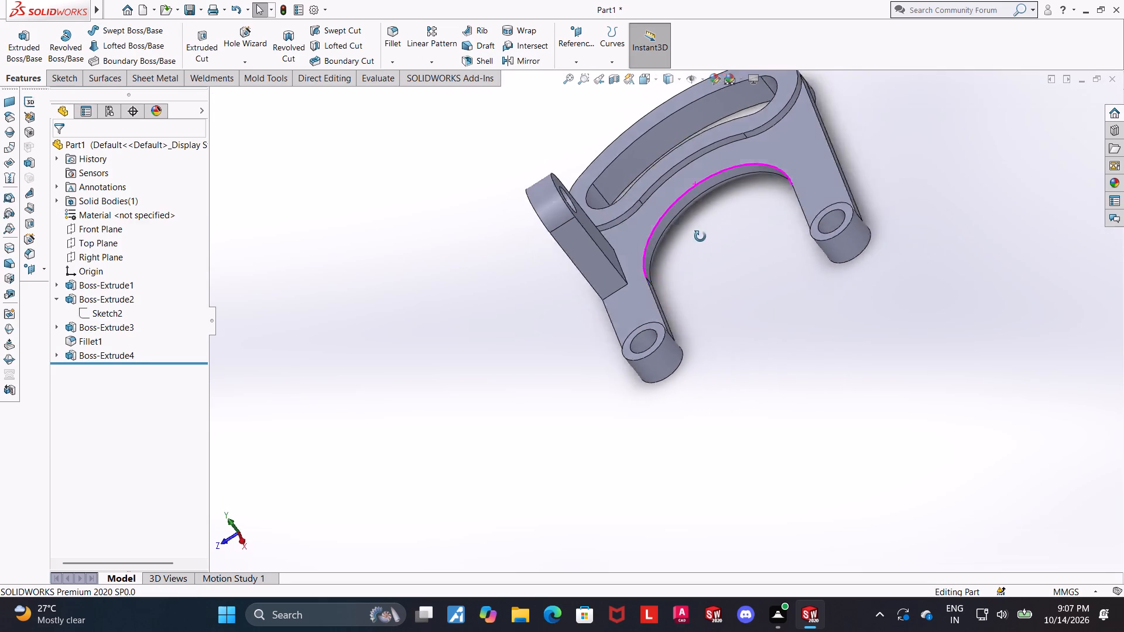
middle_click_drag(700, 236, 692, 254)
scroll(684, 246, "down", 4)
middle_click_drag(625, 299, 605, 314)
scroll(606, 296, "up", 1)
scroll(606, 296, "down", 2)
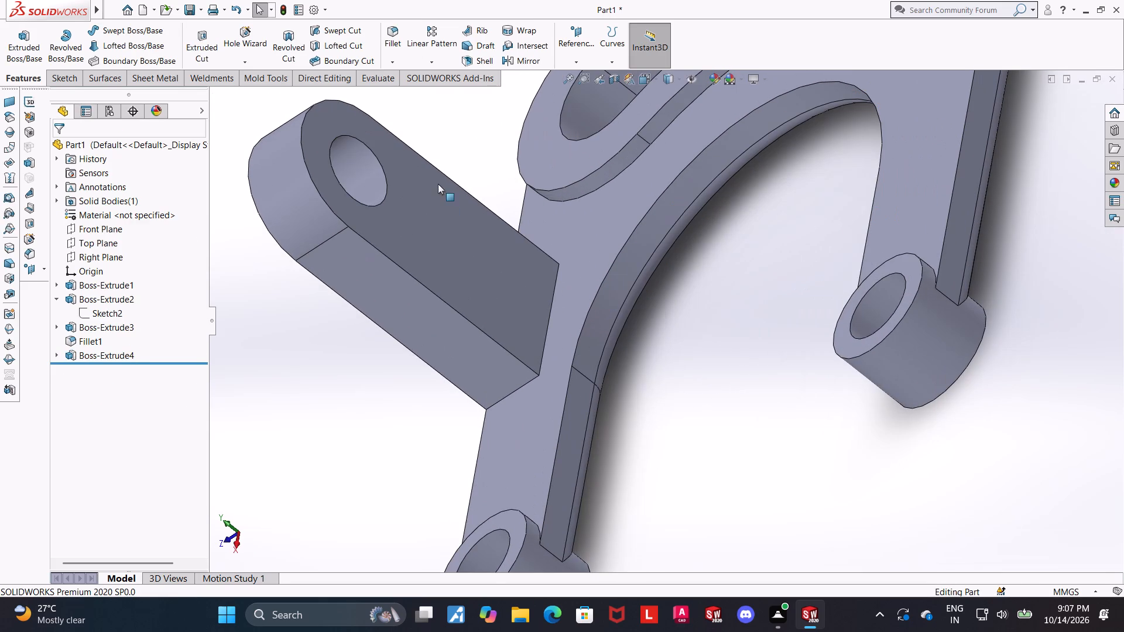
Measure the distance between the lug's flat face and the side face of the web arm beside it.
left_click(363, 77)
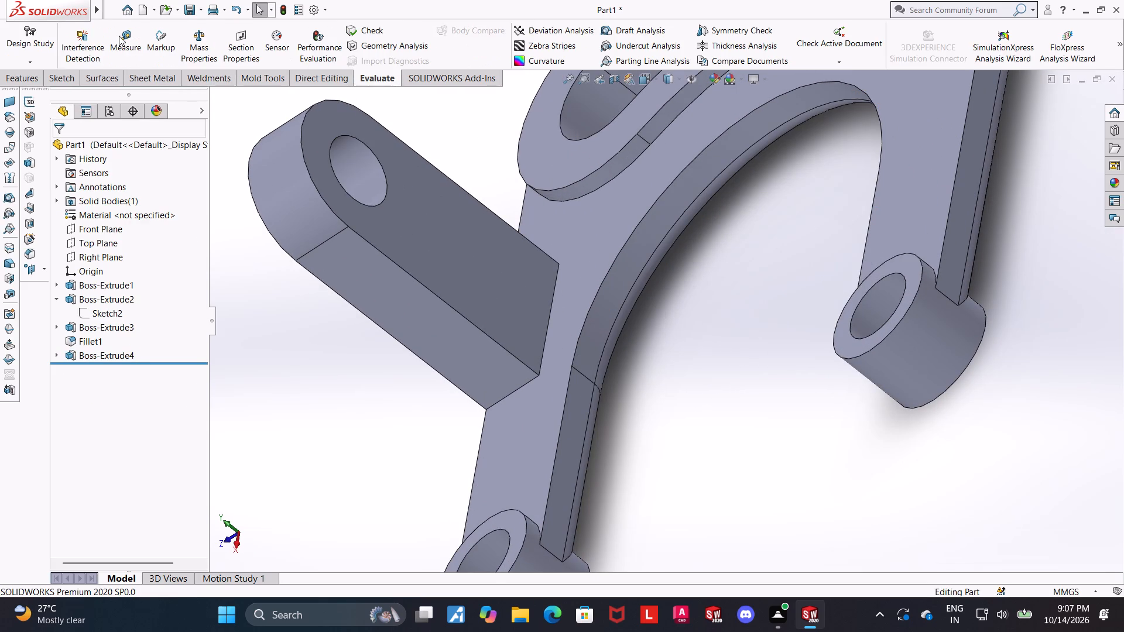
left_click(119, 36)
left_click(583, 410)
left_click(516, 300)
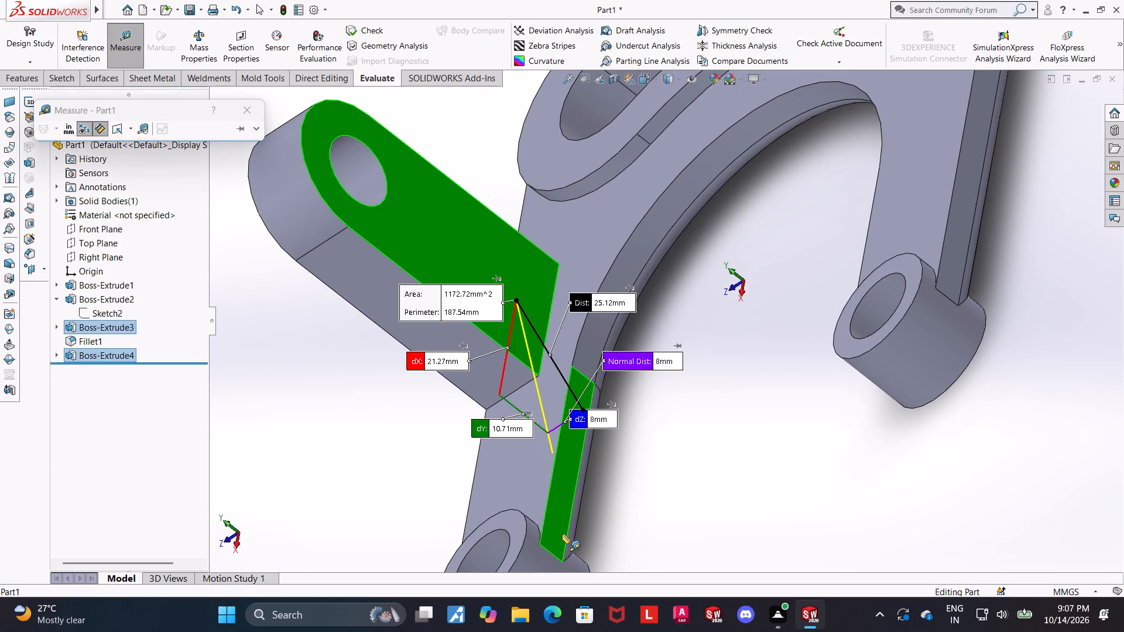
scroll(626, 423, "up", 2)
scroll(633, 384, "down", 2)
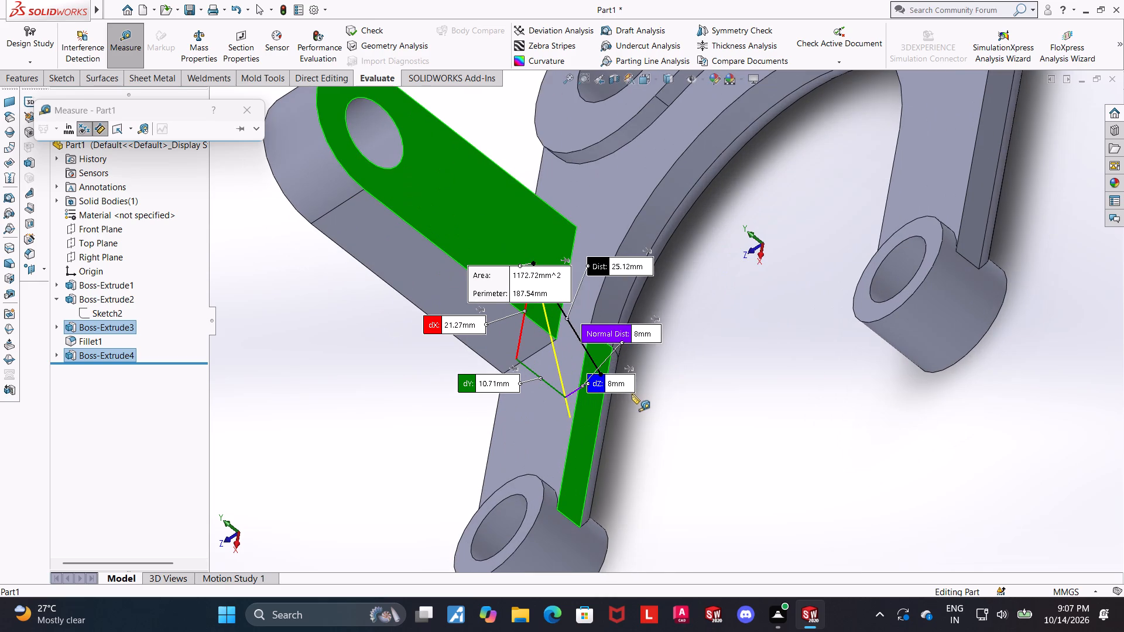
scroll(632, 394, "down", 1)
scroll(703, 390, "up", 1)
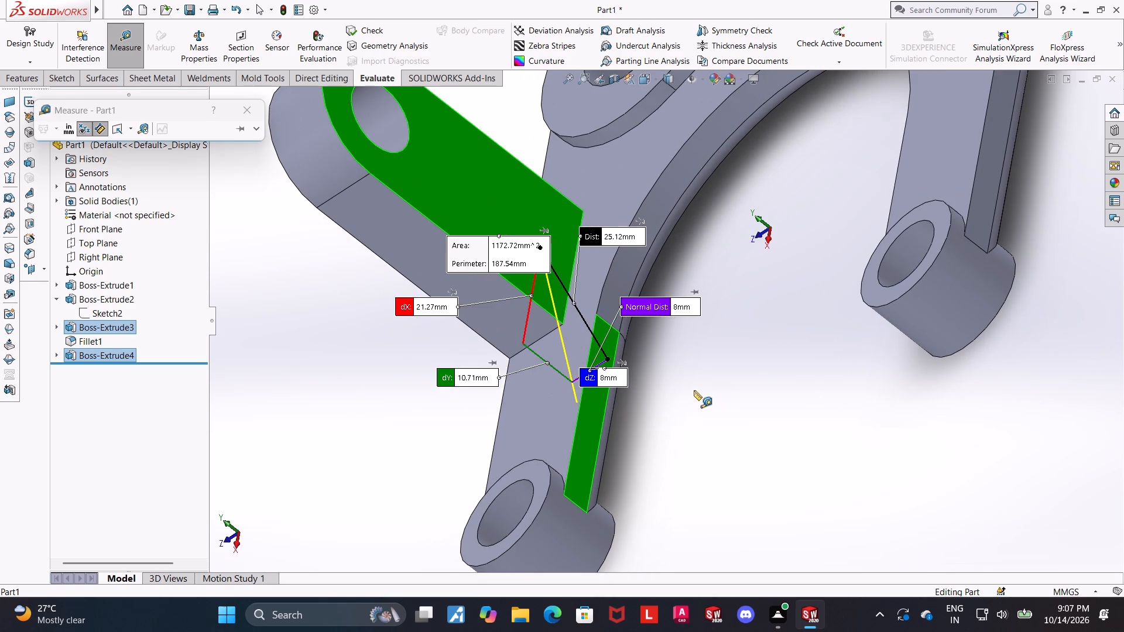
scroll(680, 379, "down", 1)
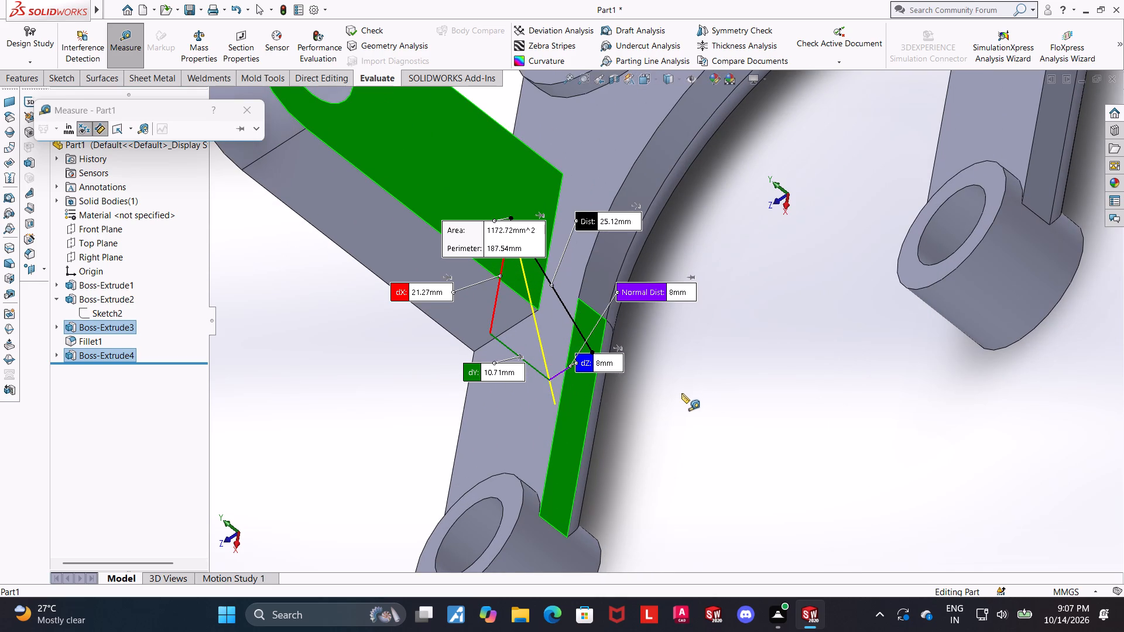
key("Escape")
Examine the whole bracket and the lug's position on the web arm from several angles.
scroll(681, 393, "up", 2)
middle_click_drag(660, 420, 787, 297)
scroll(787, 297, "up", 4)
middle_click_drag(766, 322, 765, 294)
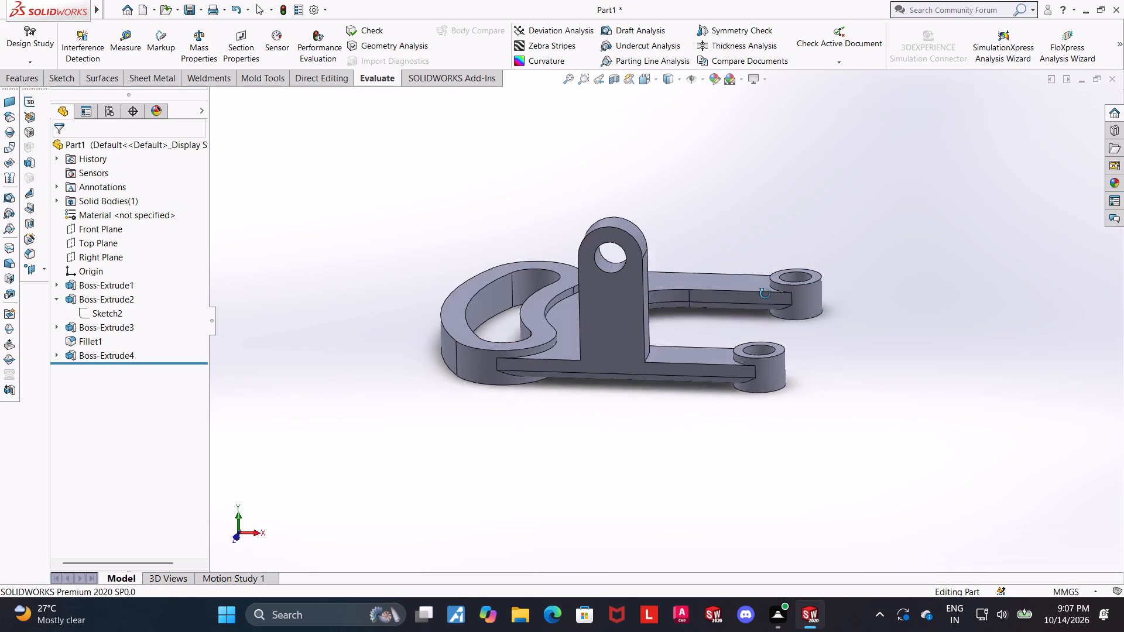
middle_click_drag(765, 294, 767, 262)
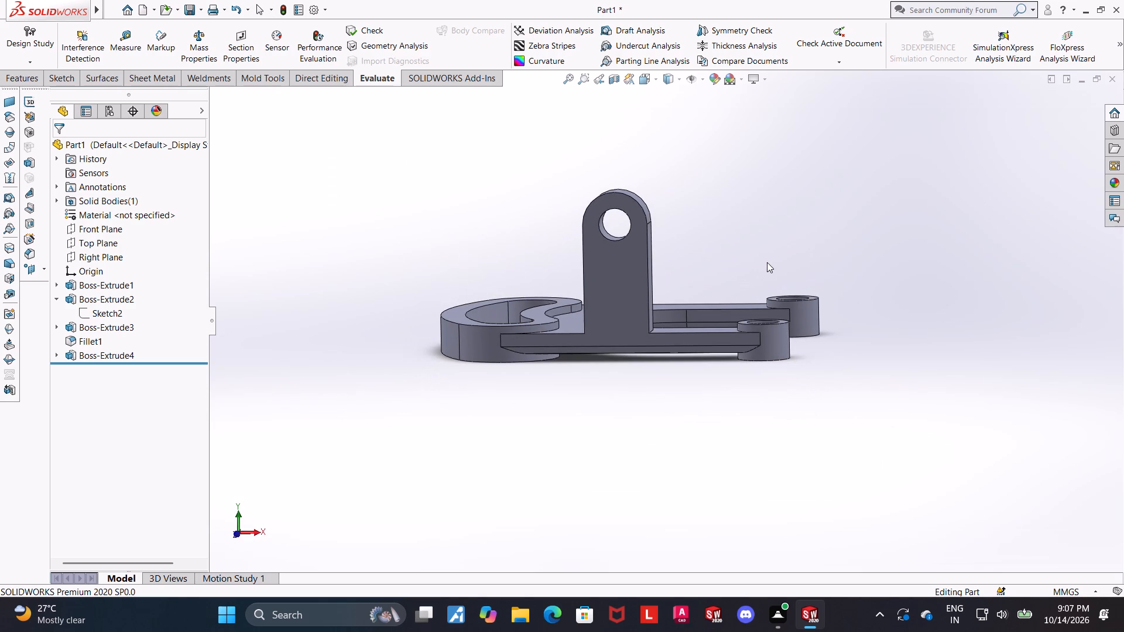
middle_click_drag(687, 263, 664, 274)
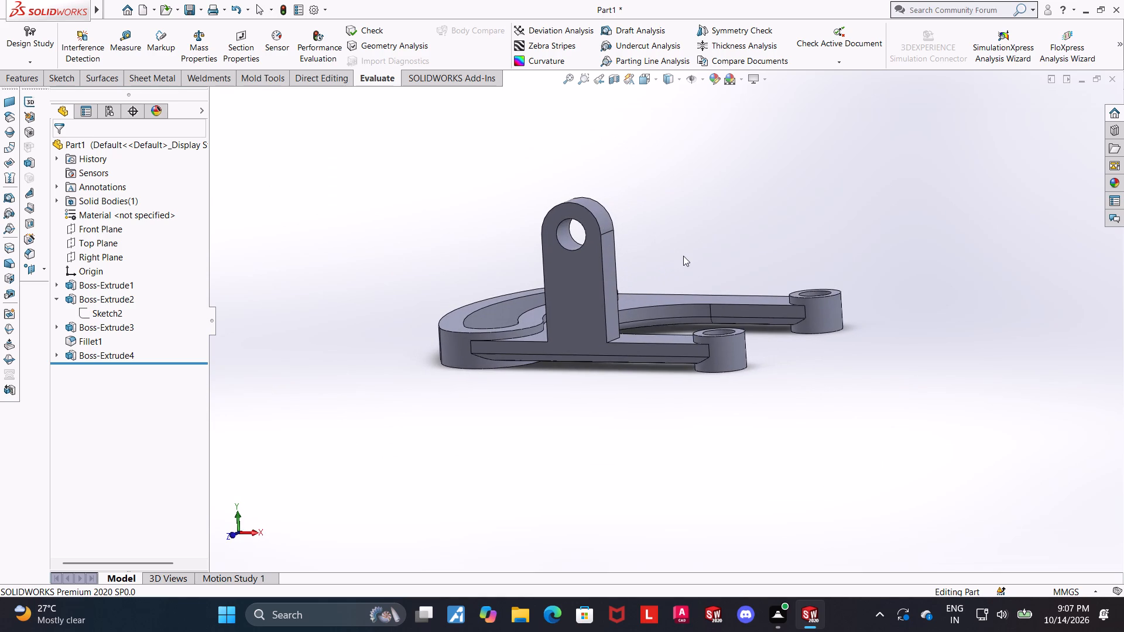
scroll(683, 256, "down", 2)
middle_click_drag(683, 256, 671, 284)
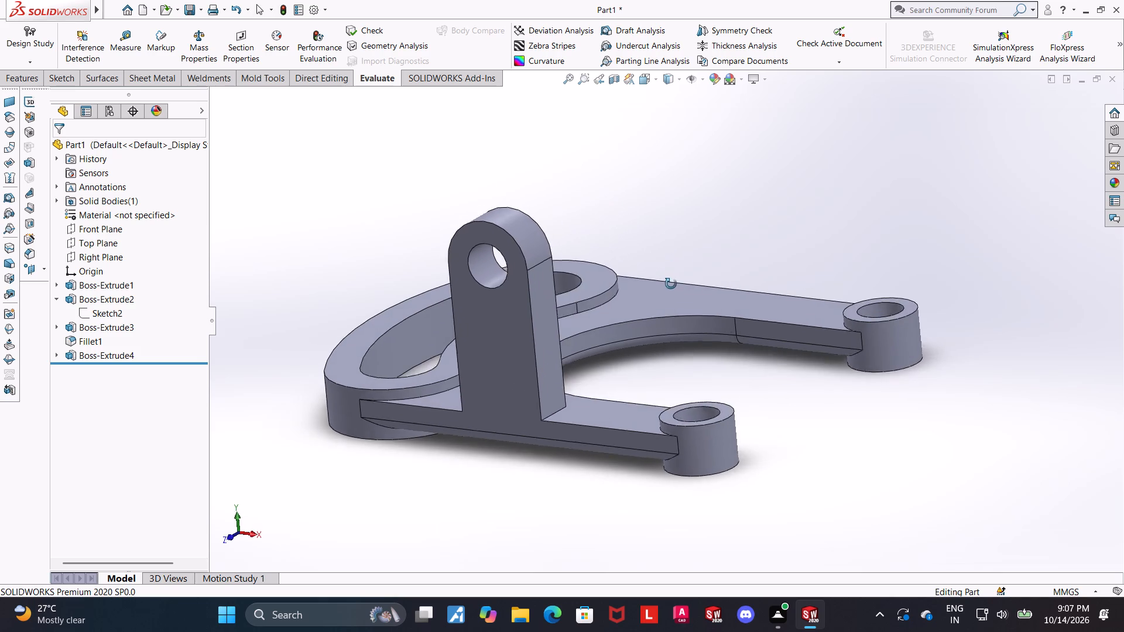
middle_click_drag(671, 284, 670, 284)
scroll(582, 278, "down", 3)
Delete the Fillet1 feature from the web's lower edges.
left_click(21, 74)
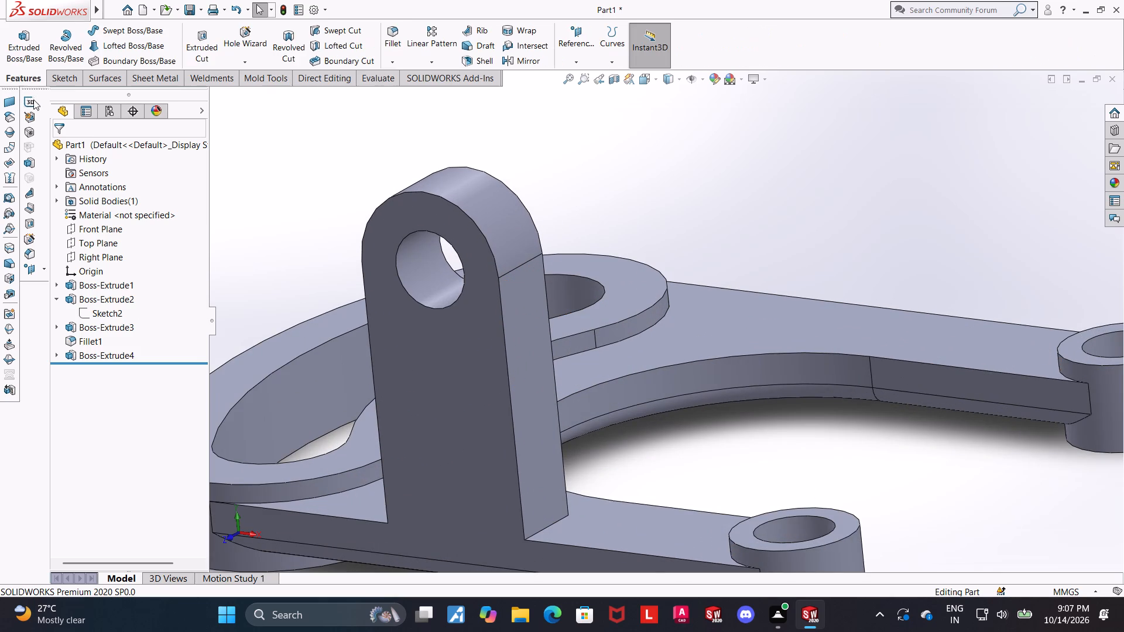
right_click(94, 345)
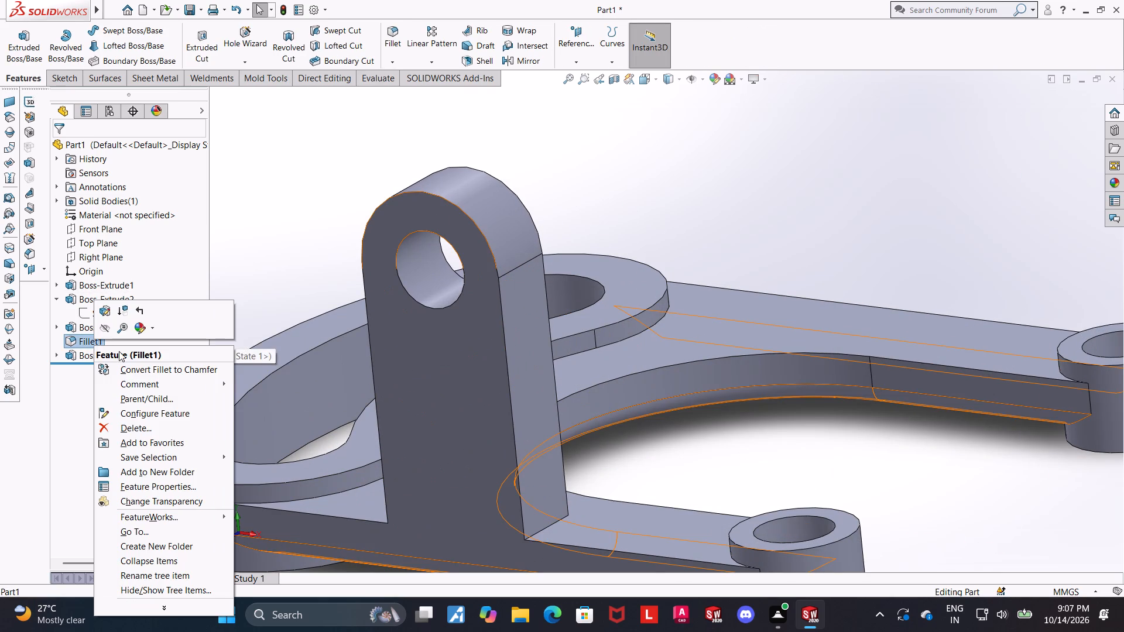
left_click(124, 435)
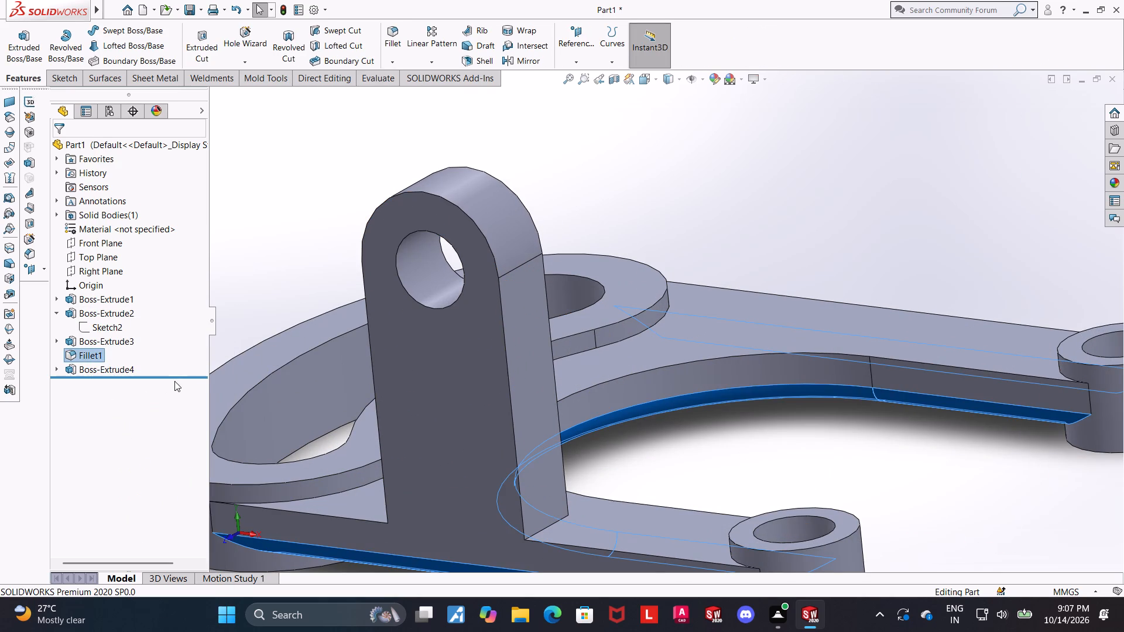
right_click(86, 354)
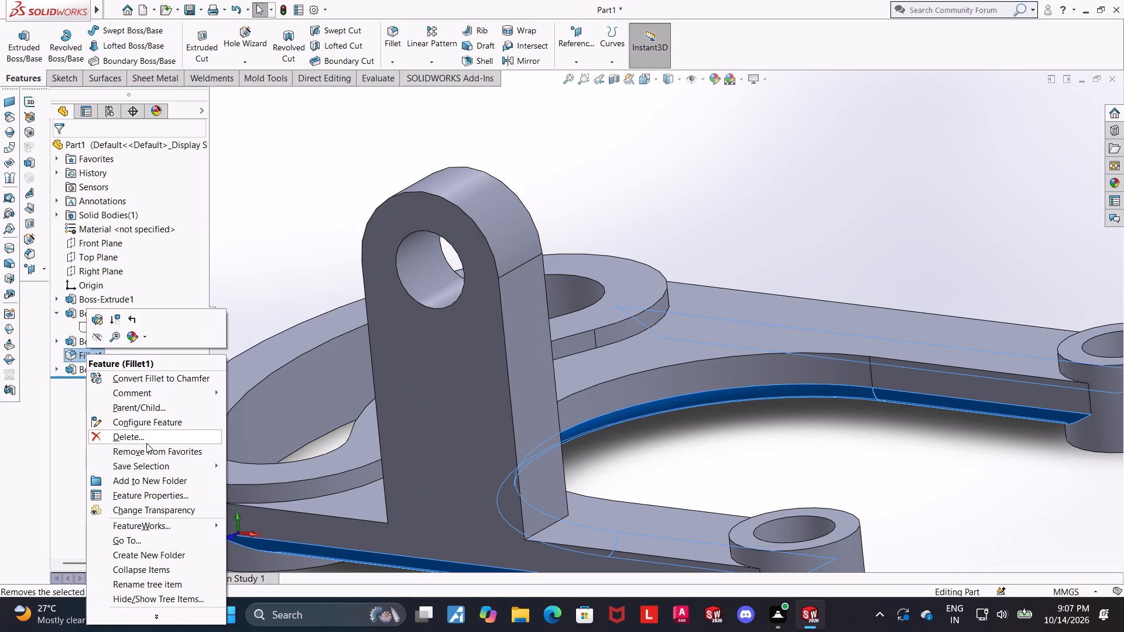
left_click(144, 439)
left_click(643, 225)
Open a new sketch on the lug's outer flat face and view it face-on.
scroll(658, 310, "up", 3)
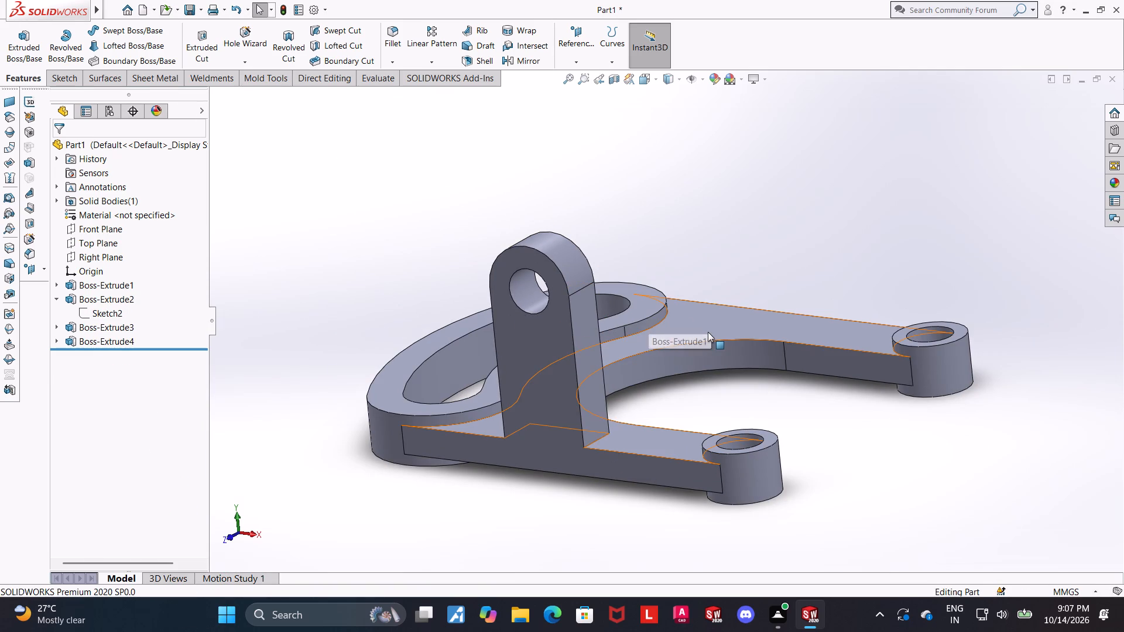
scroll(717, 337, "up", 2)
middle_click_drag(730, 349, 731, 360)
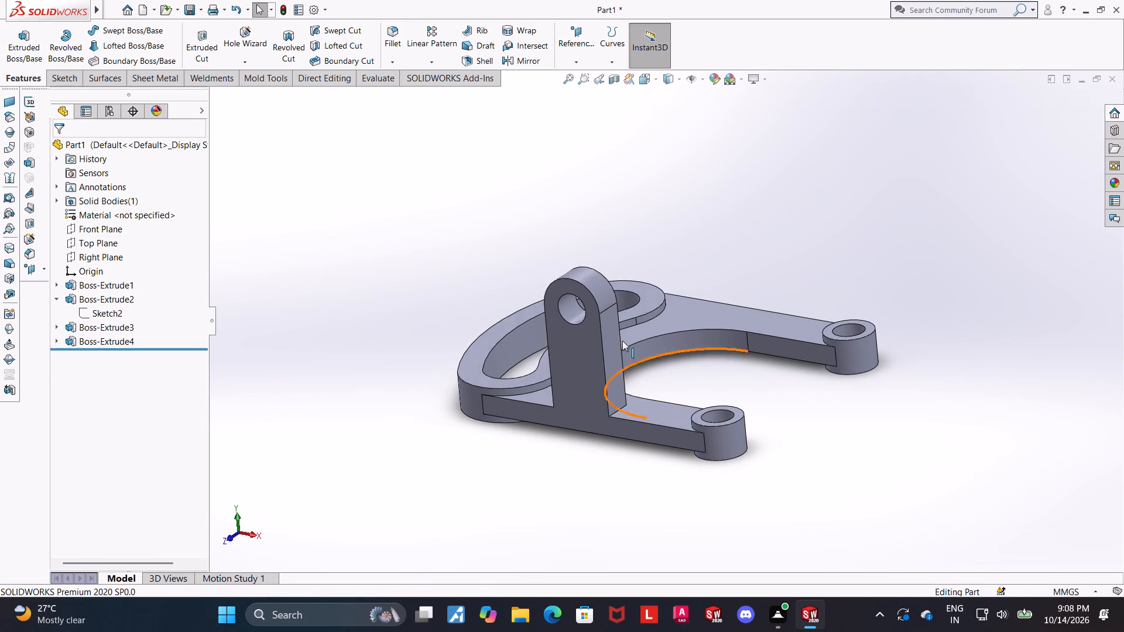
left_click(580, 358)
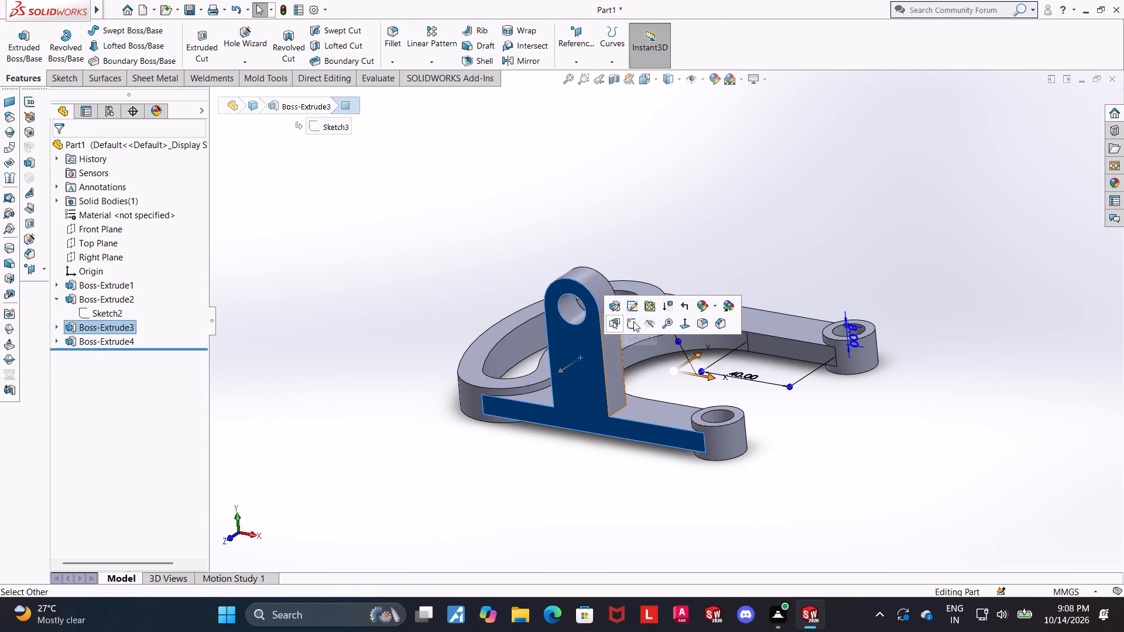
left_click(633, 322)
left_click(110, 356)
left_click(144, 339)
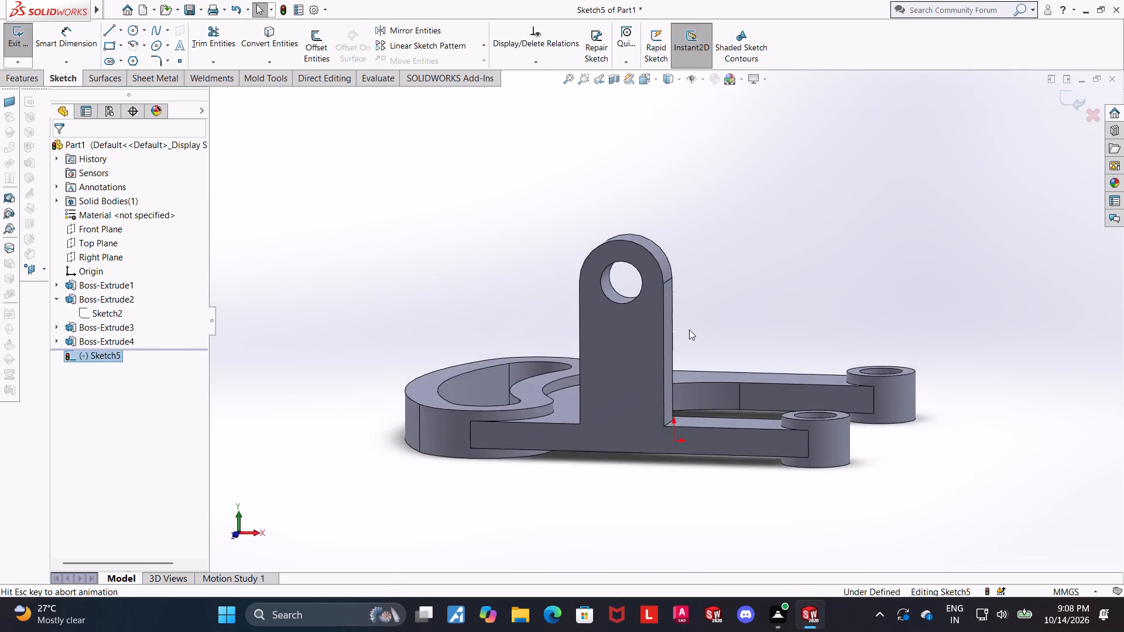
scroll(689, 329, "up", 3)
scroll(734, 259, "down", 3)
left_click(732, 261)
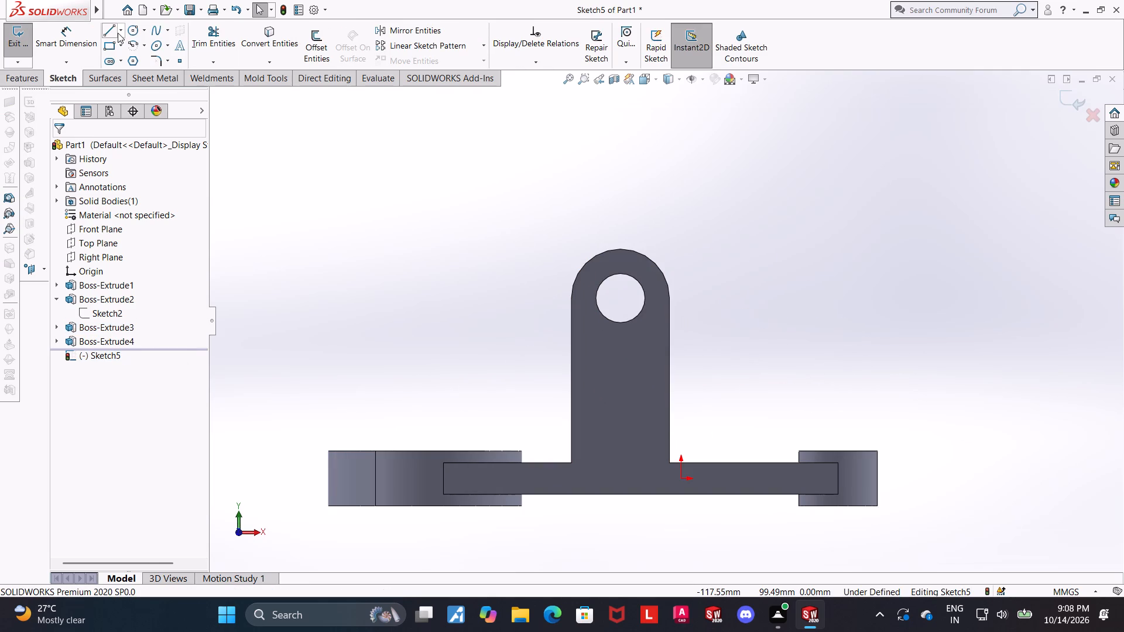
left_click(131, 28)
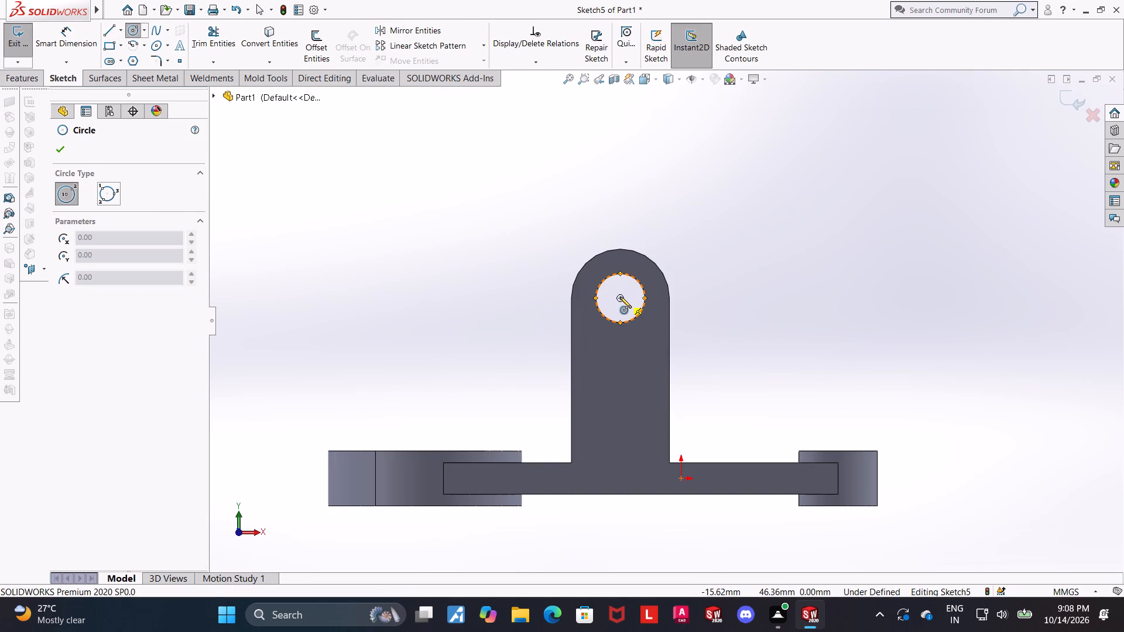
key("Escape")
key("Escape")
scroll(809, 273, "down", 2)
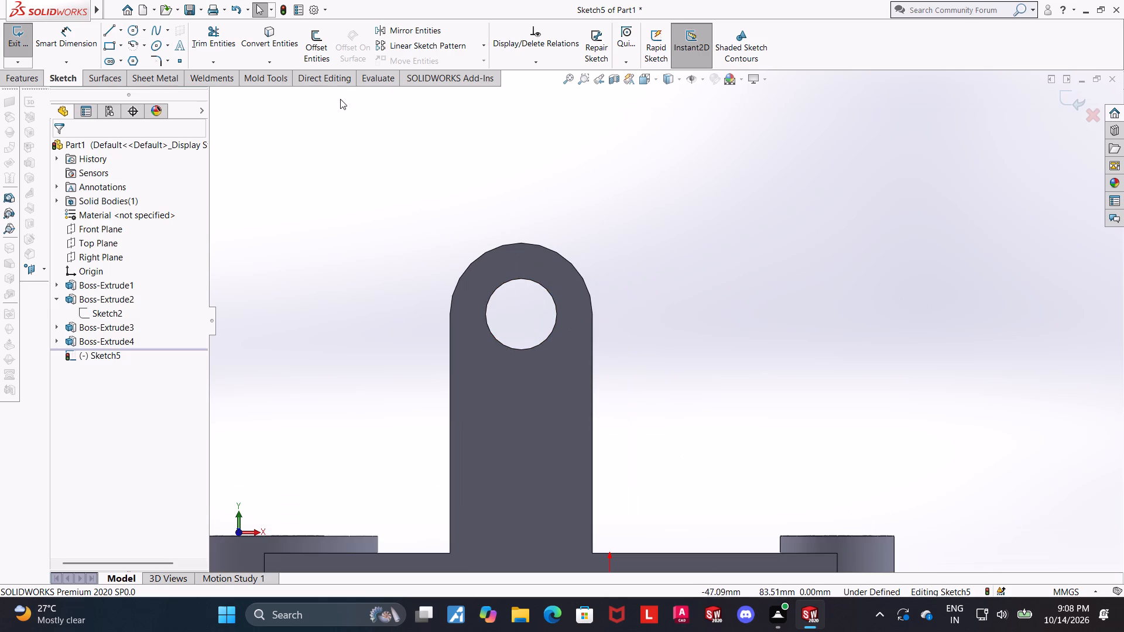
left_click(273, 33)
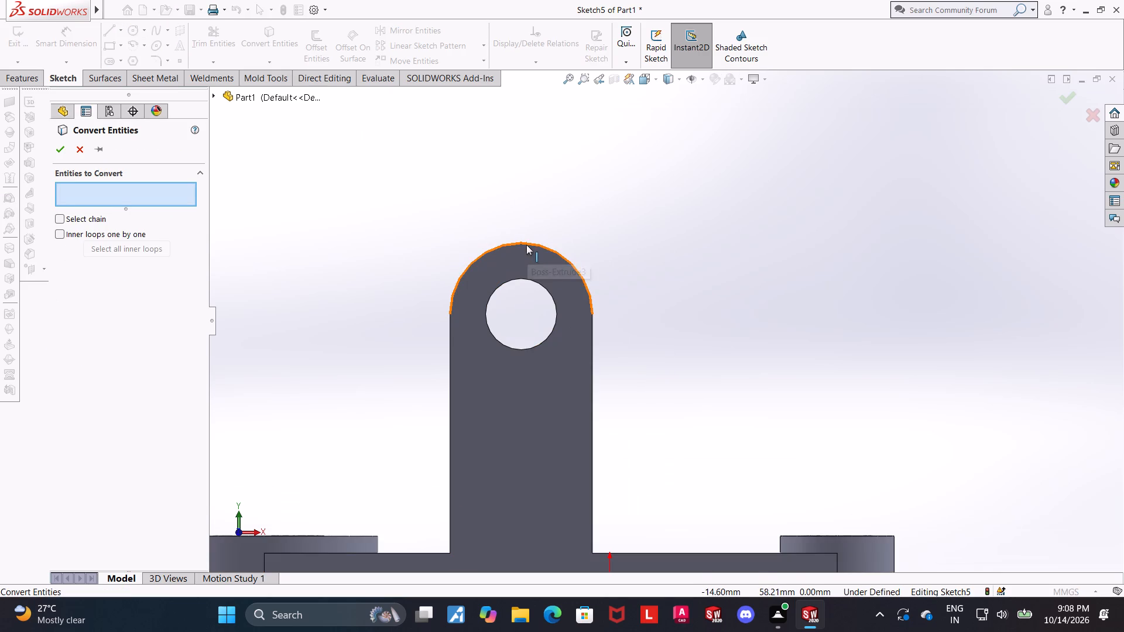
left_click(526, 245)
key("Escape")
Sketch a circle of 12.5 mm radius centred on the lug's hole, reaching the lug's rounded top edge.
left_click(133, 33)
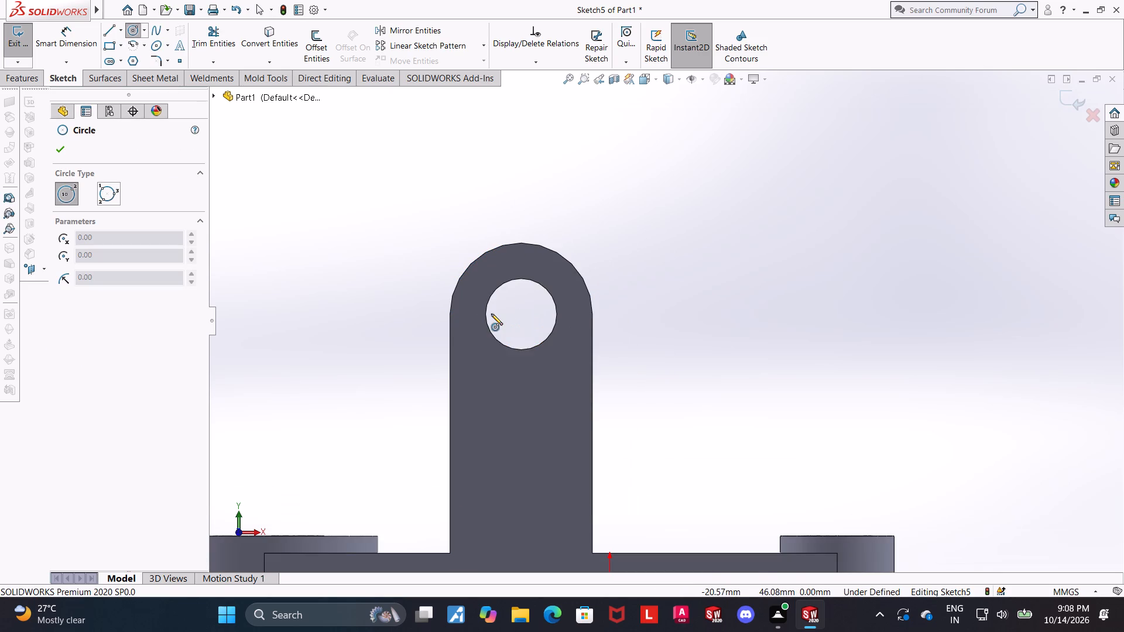
left_click(520, 311)
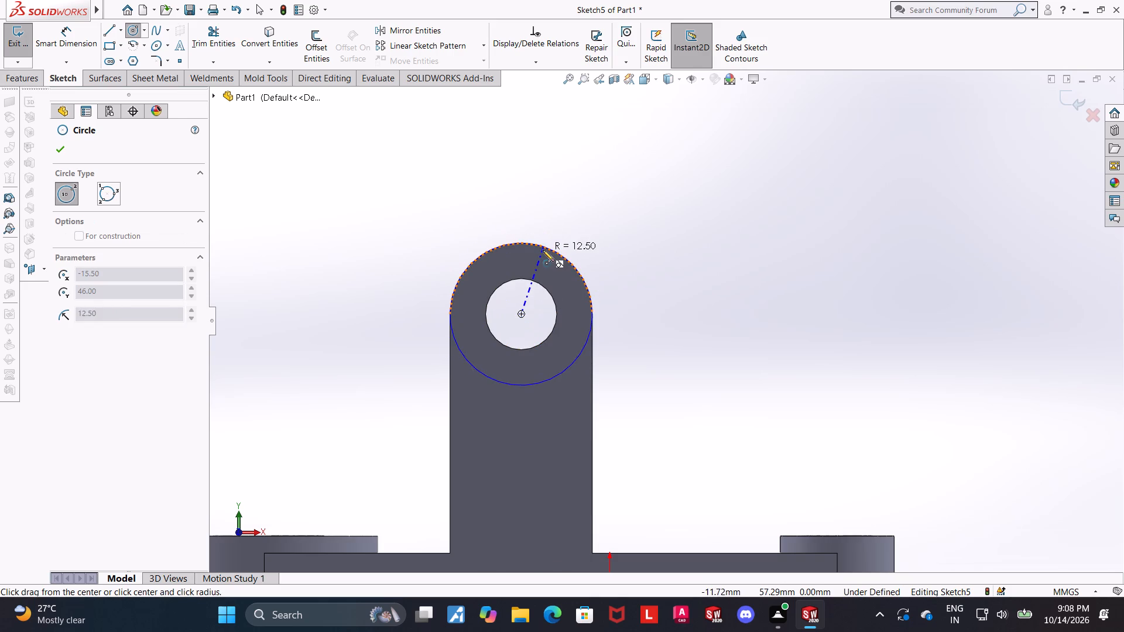
left_click(543, 250)
key("Escape")
key("Escape")
key("Escape")
left_click(67, 37)
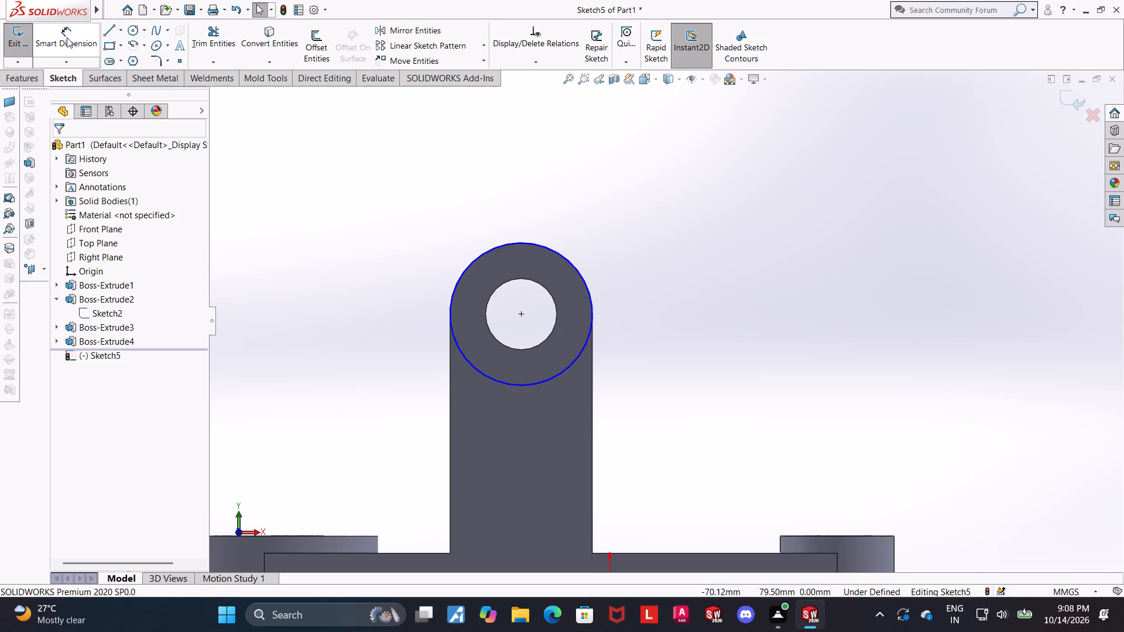
key("Escape")
key("Escape")
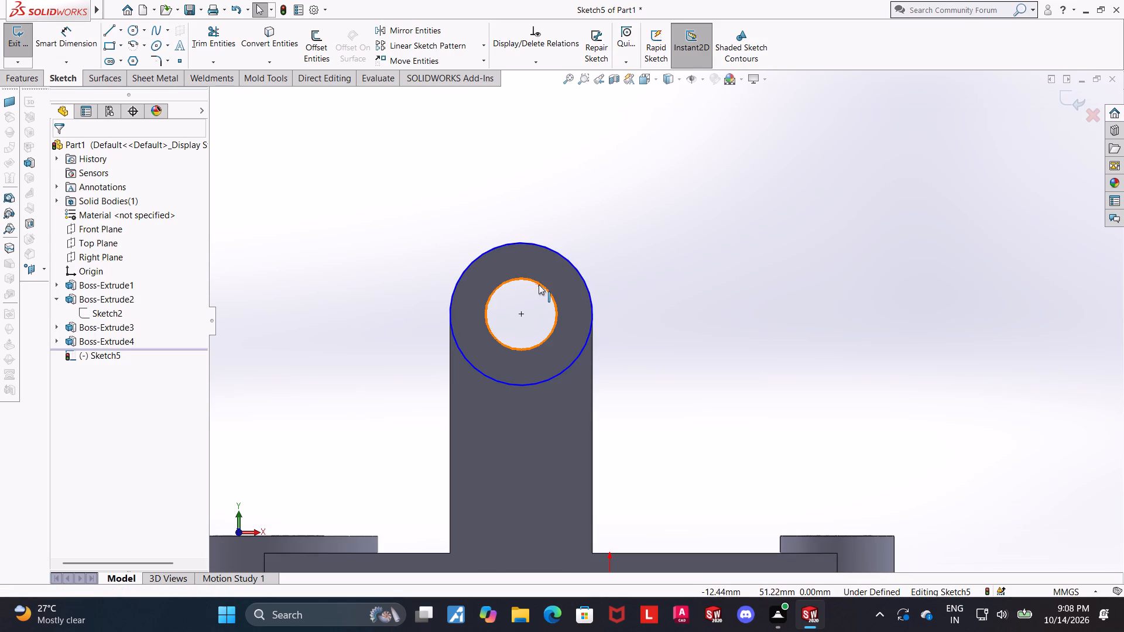
Make the sketched circle concentric with the lug's hole edge.
left_click(539, 284)
left_click(557, 253, "ctrl")
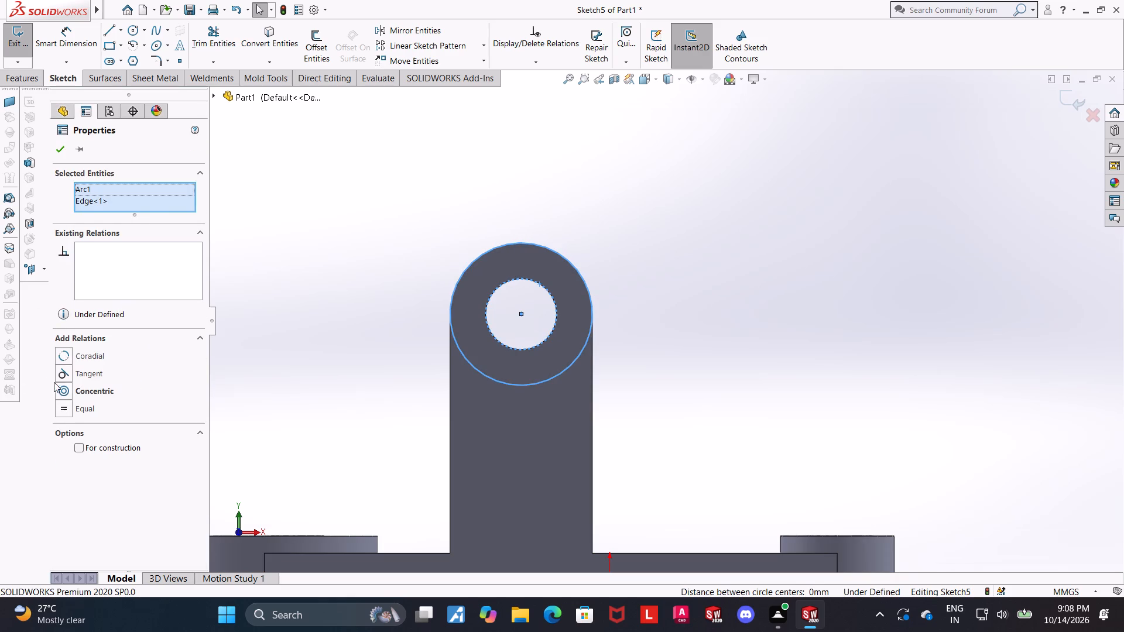
left_click(59, 389)
key("Escape")
key("Escape")
Dimension the circle's diameter as 25 mm.
left_click(78, 36)
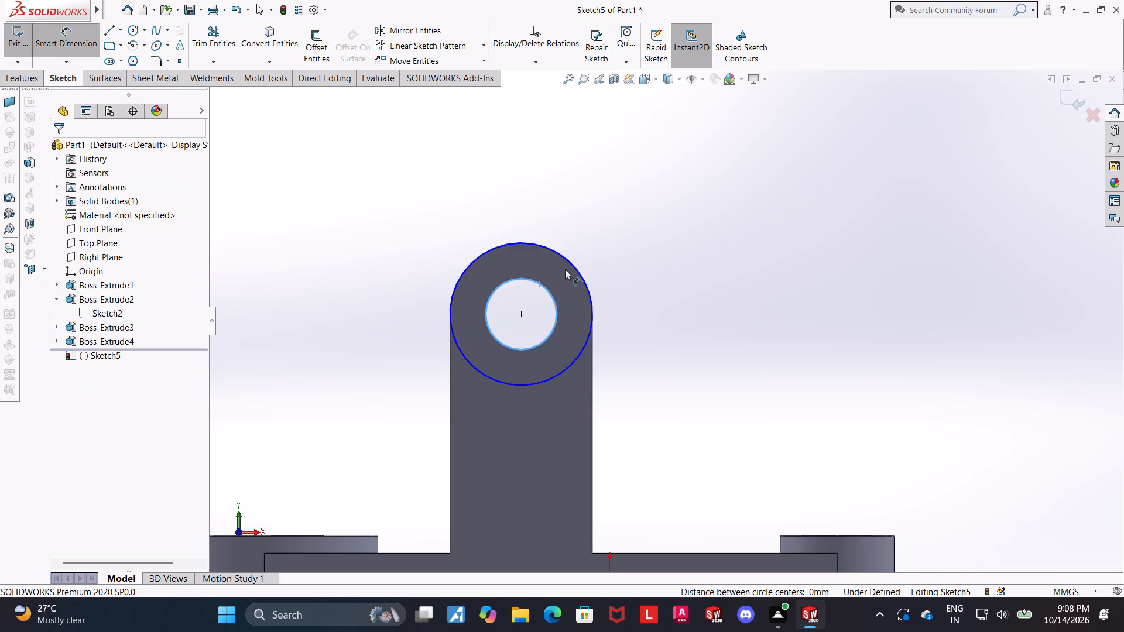
left_click(574, 266)
left_click(604, 232)
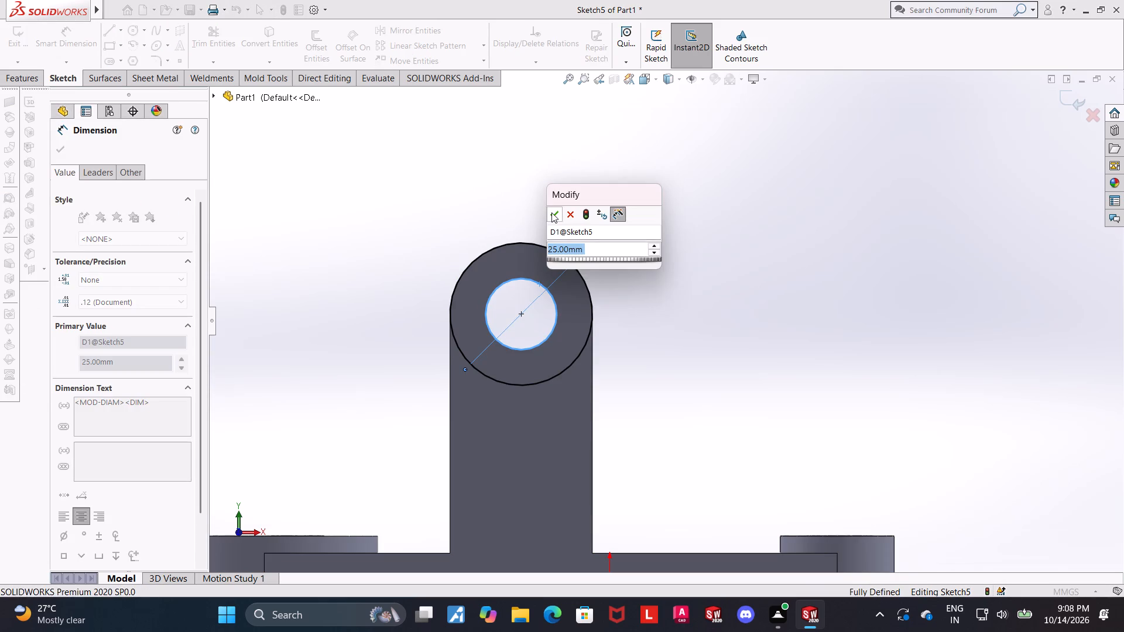
left_click(551, 212)
key("Escape")
key("Escape")
key("Escape")
key("Escape")
Convert the lug's hole edge into the sketch as the ring's inner circle and close the sketch.
left_click(274, 29)
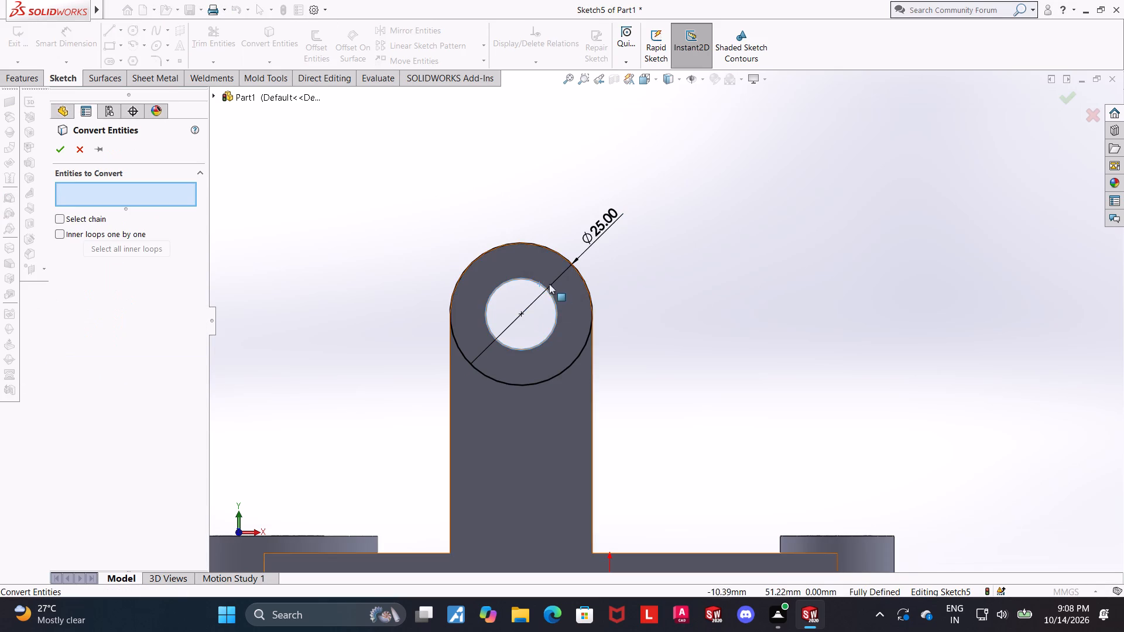
left_click(533, 282)
left_click(53, 156)
scroll(706, 256, "up", 2)
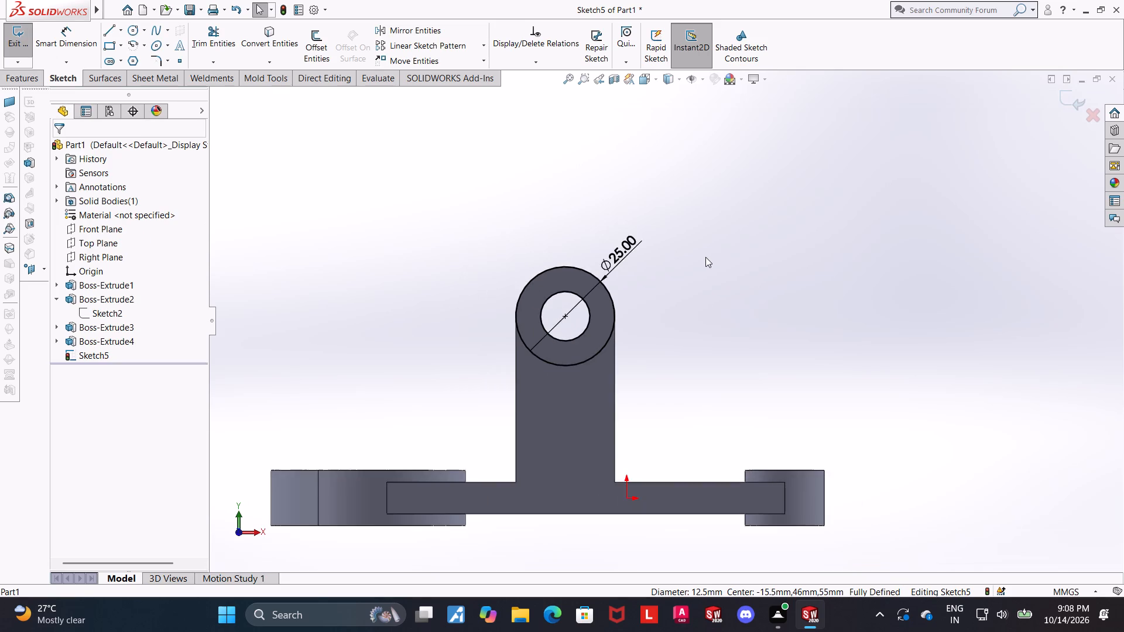
middle_click_drag(695, 267, 671, 293)
left_click(1078, 95)
Extrude the ring sketch around the lug's hole as a blind boss 3 mm deep, merged with the body.
scroll(855, 206, "up", 1)
middle_click_drag(851, 209, 848, 225)
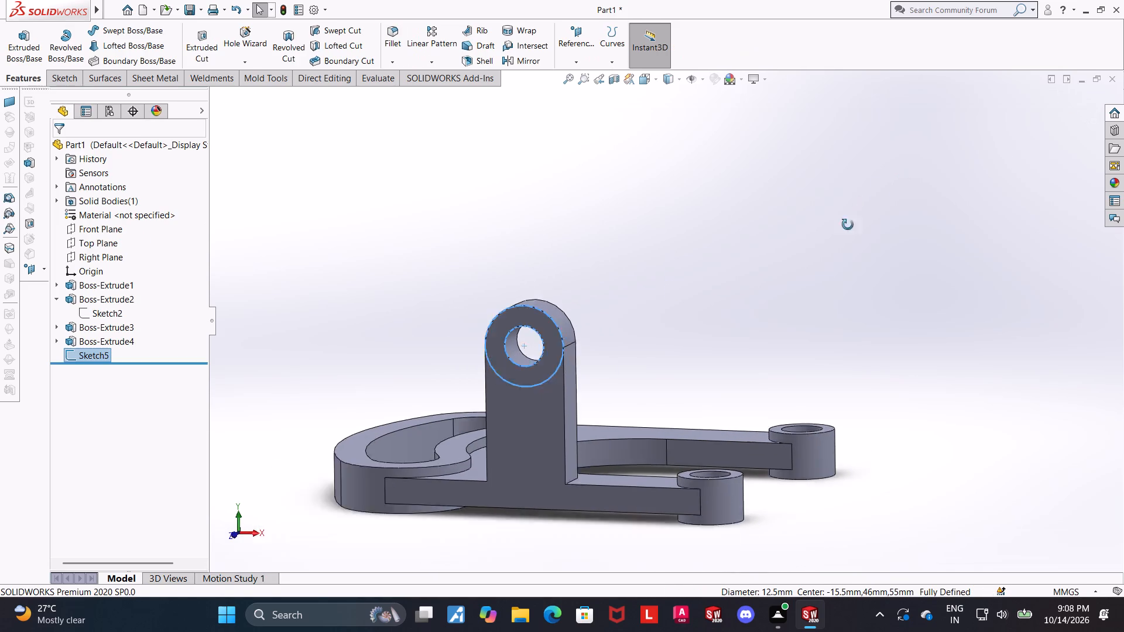
middle_click_drag(848, 225, 838, 258)
scroll(845, 260, "up", 1)
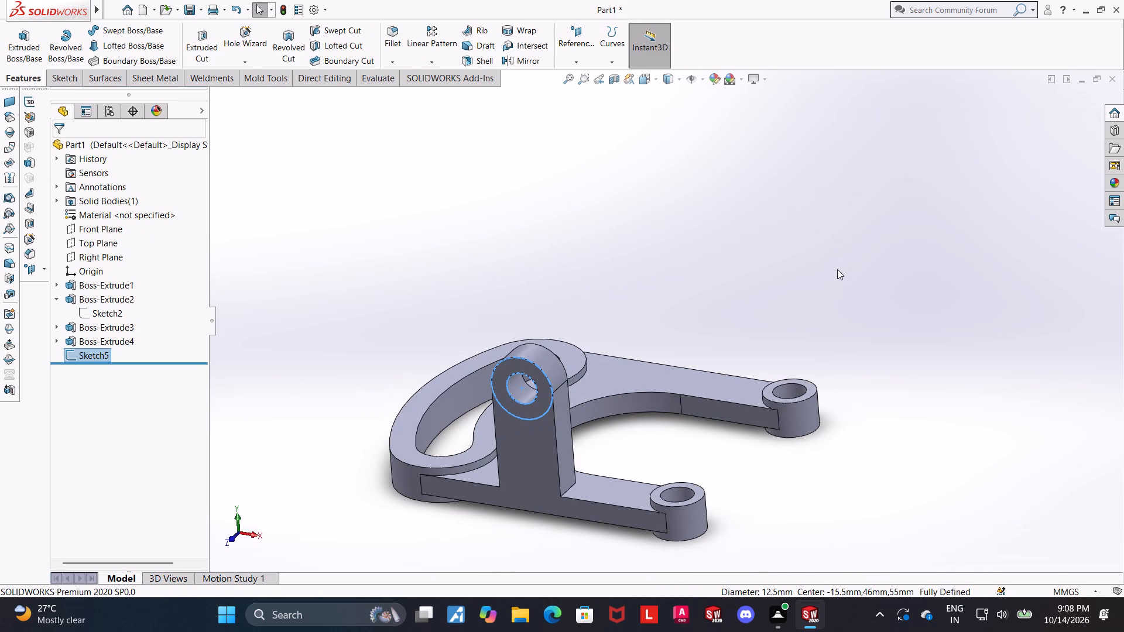
scroll(809, 272, "up", 1)
scroll(663, 270, "down", 2)
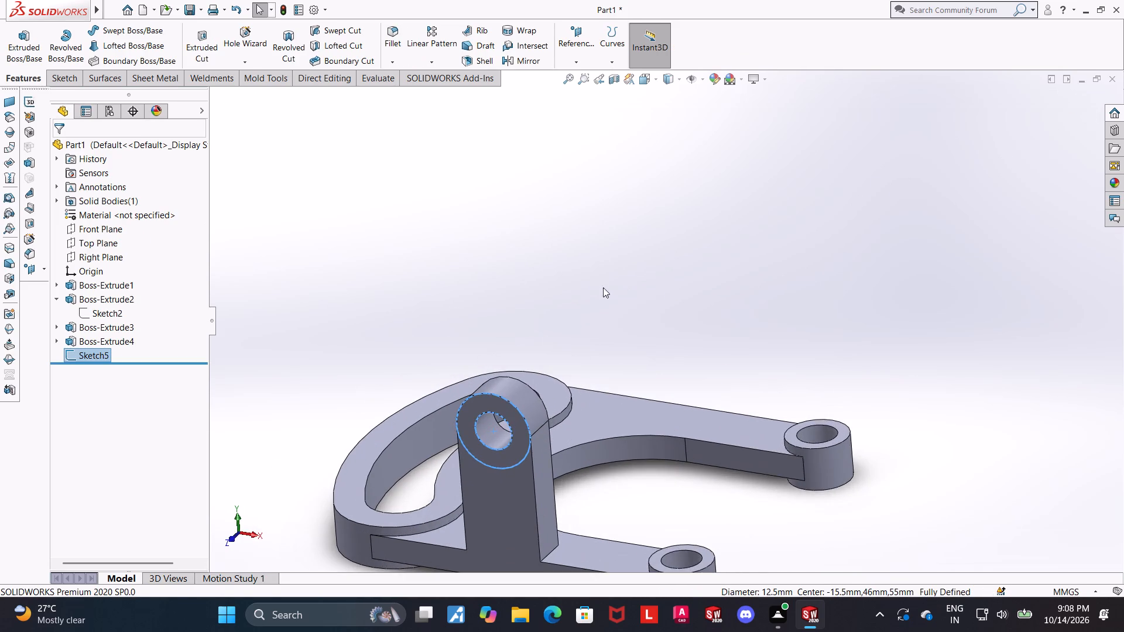
scroll(561, 317, "up", 2)
scroll(534, 438, "down", 2)
left_click(40, 40)
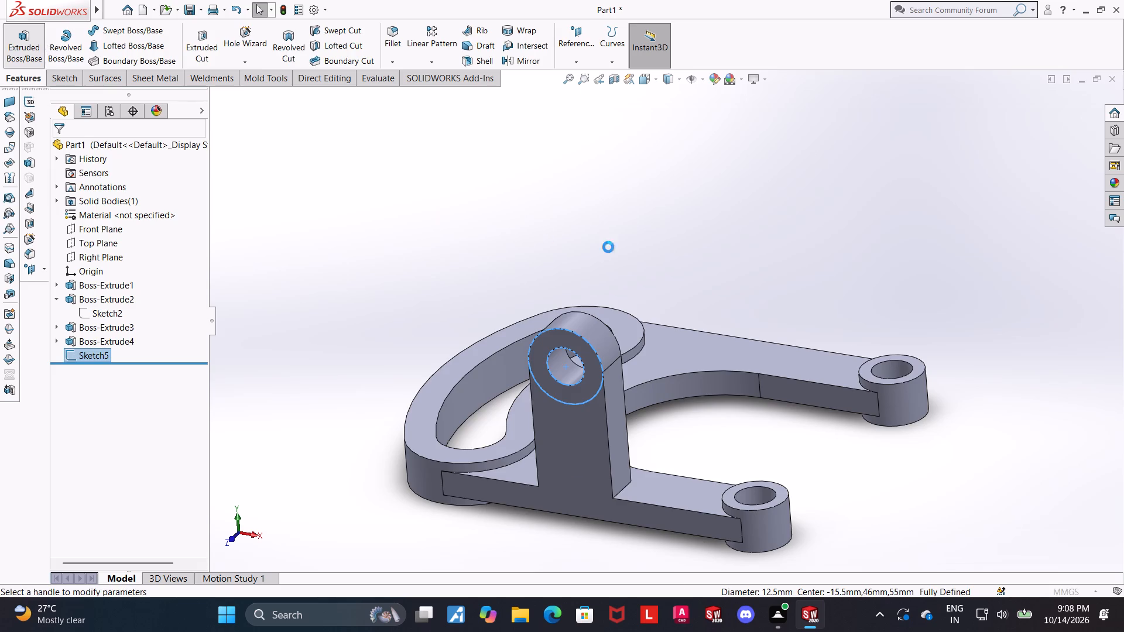
scroll(608, 255, "up", 2)
middle_click_drag(722, 270, 698, 282)
left_click(160, 288)
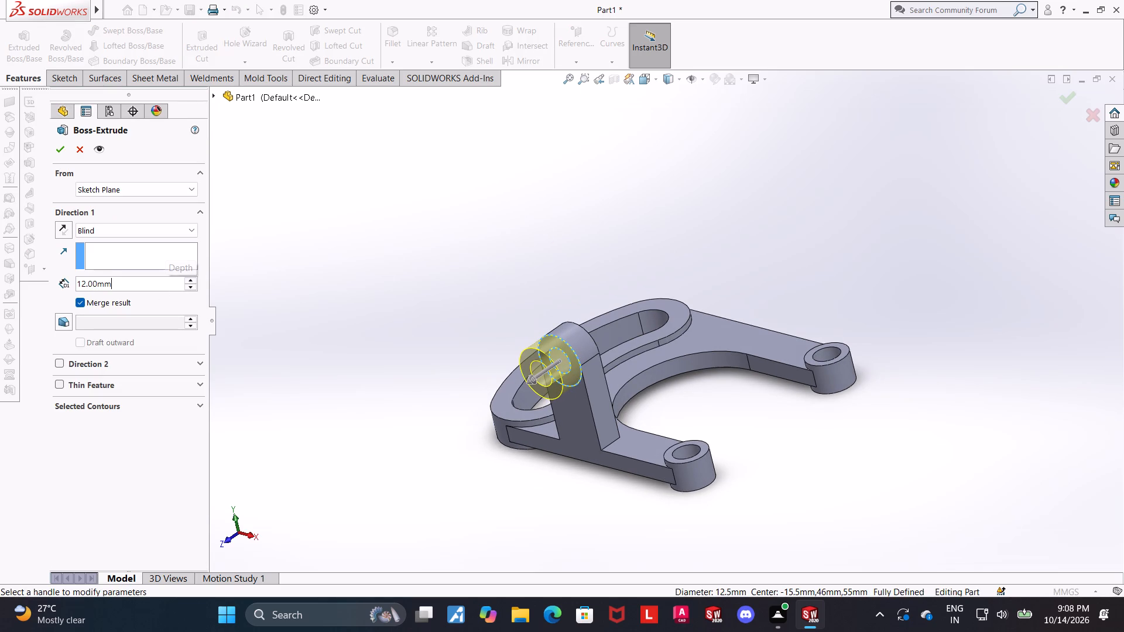
left_click_drag(159, 283, 50, 282)
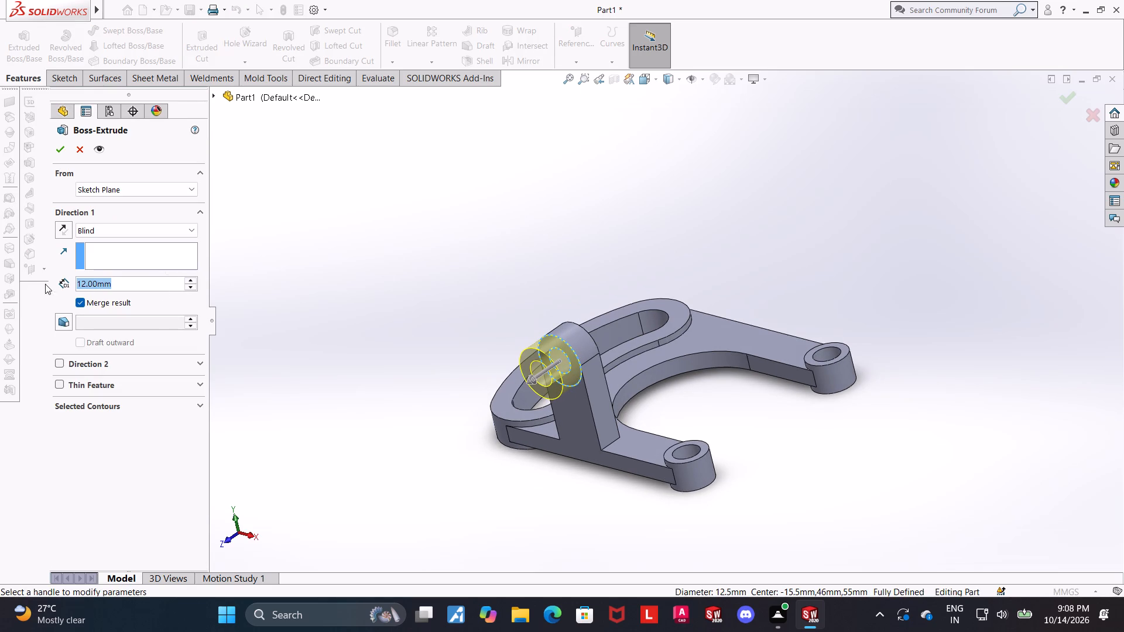
key("3")
key("Return")
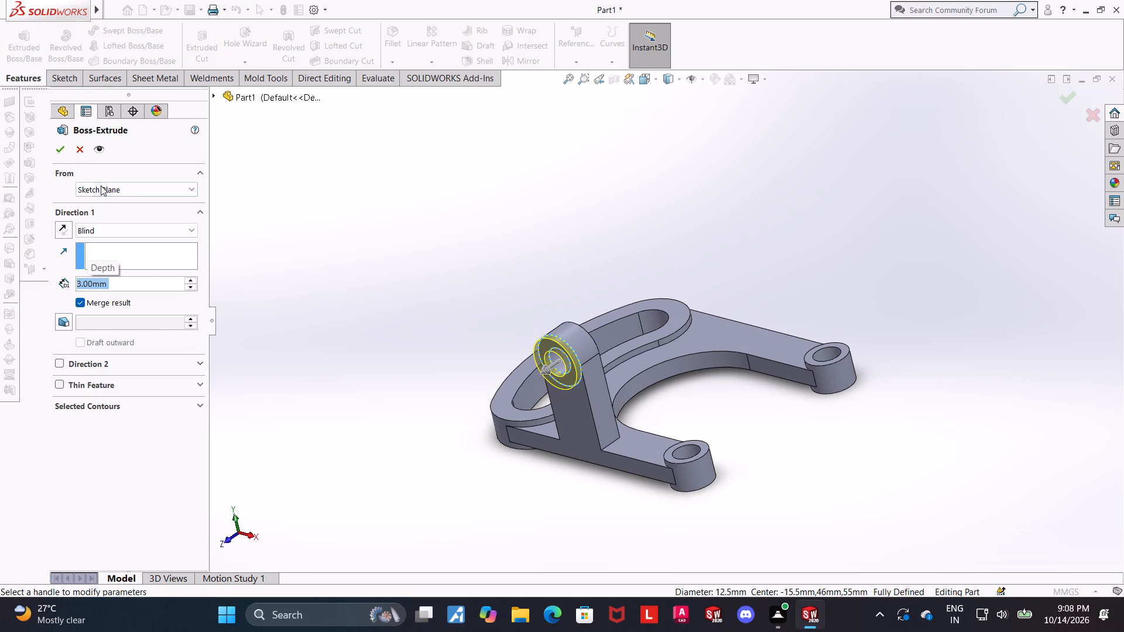
left_click(64, 151)
Measure the distance from the new ring boss's front face to the lug's back face.
left_click_drag(775, 315, 784, 303)
scroll(642, 351, "down", 2)
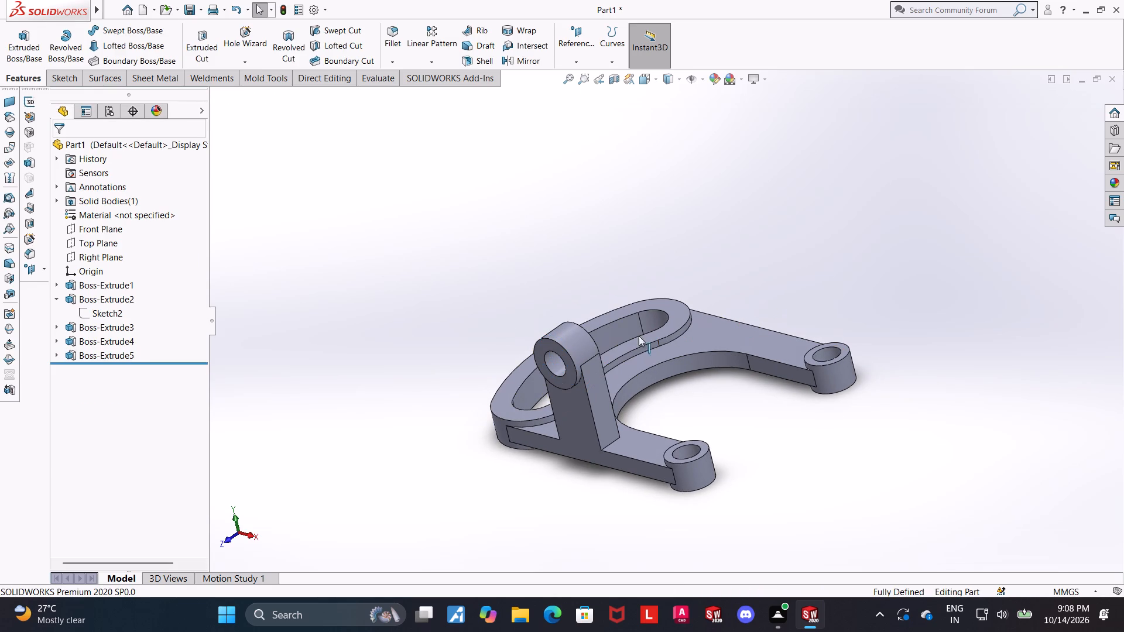
left_click(389, 85)
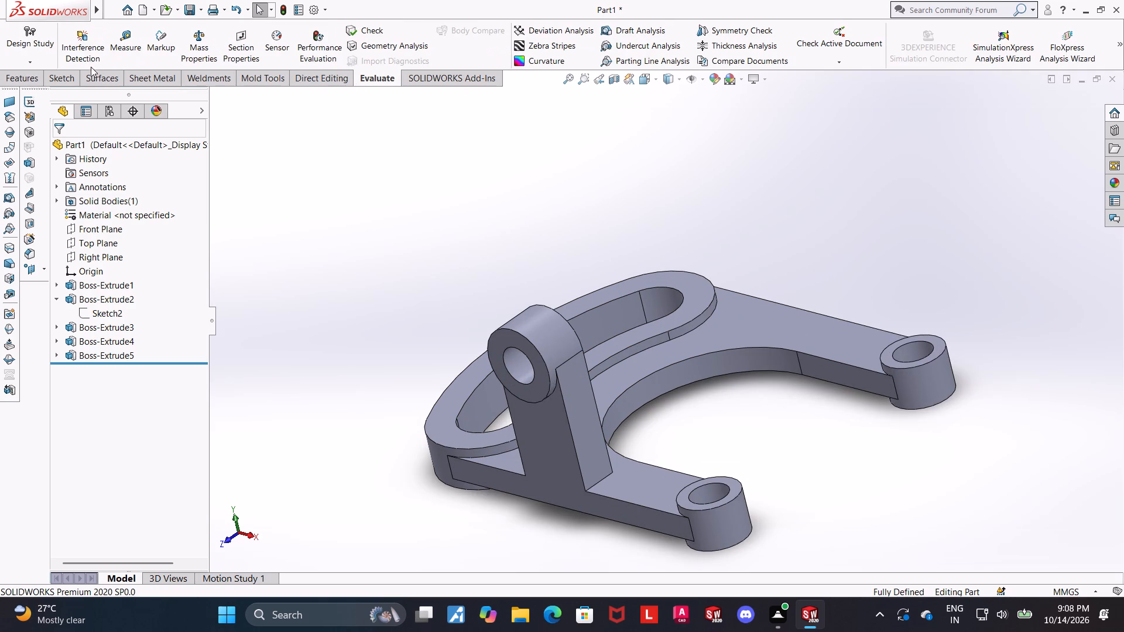
left_click(118, 46)
scroll(503, 352, "down", 4)
left_click(544, 372)
scroll(863, 360, "up", 2)
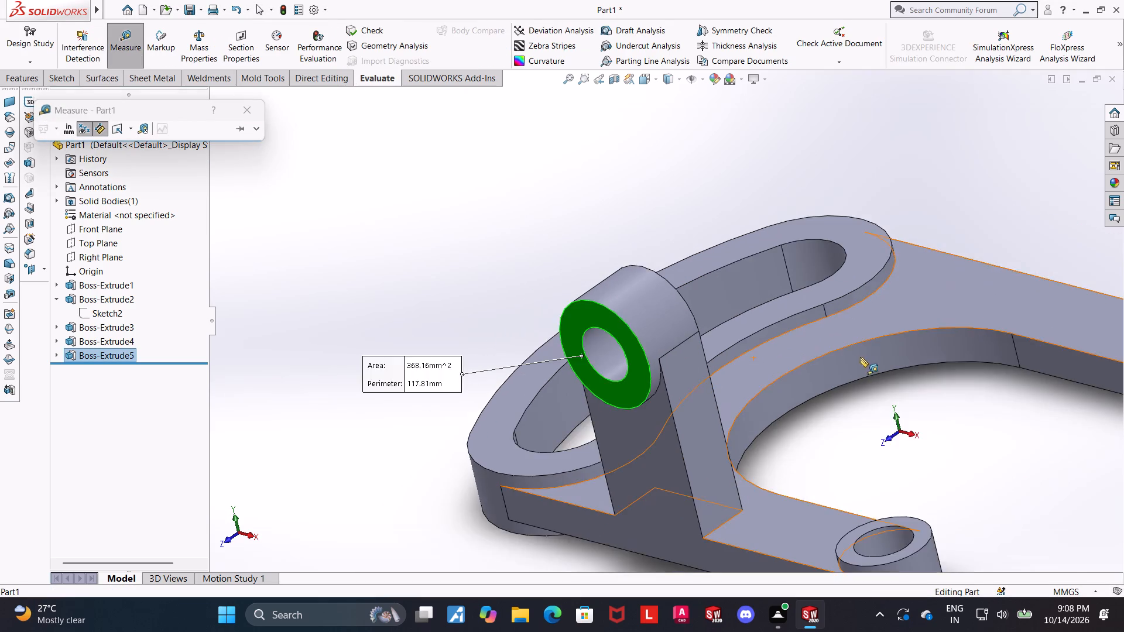
middle_click_drag(851, 362, 763, 431)
left_click(509, 443)
scroll(599, 450, "up", 1)
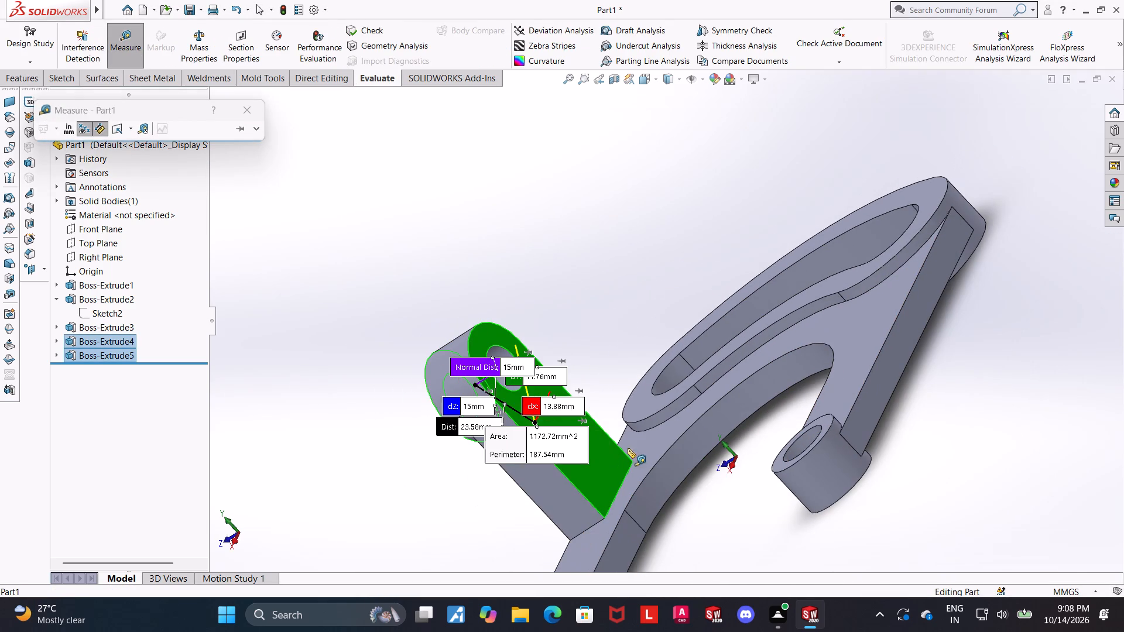
scroll(532, 393, "down", 5)
scroll(554, 441, "up", 1)
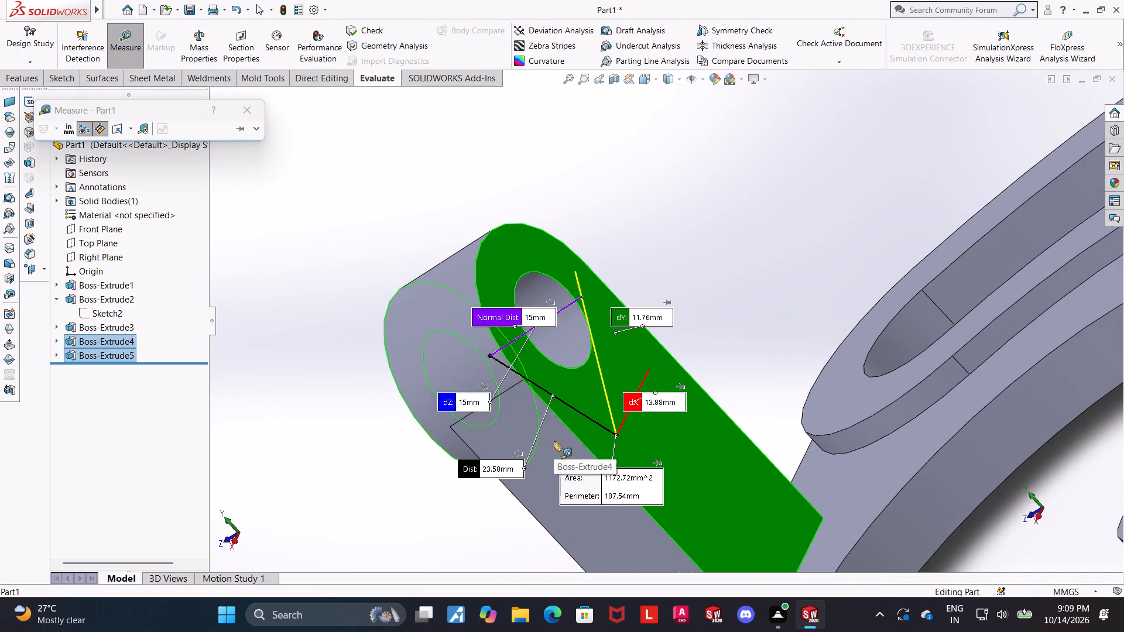
scroll(563, 438, "down", 1)
scroll(601, 371, "up", 2)
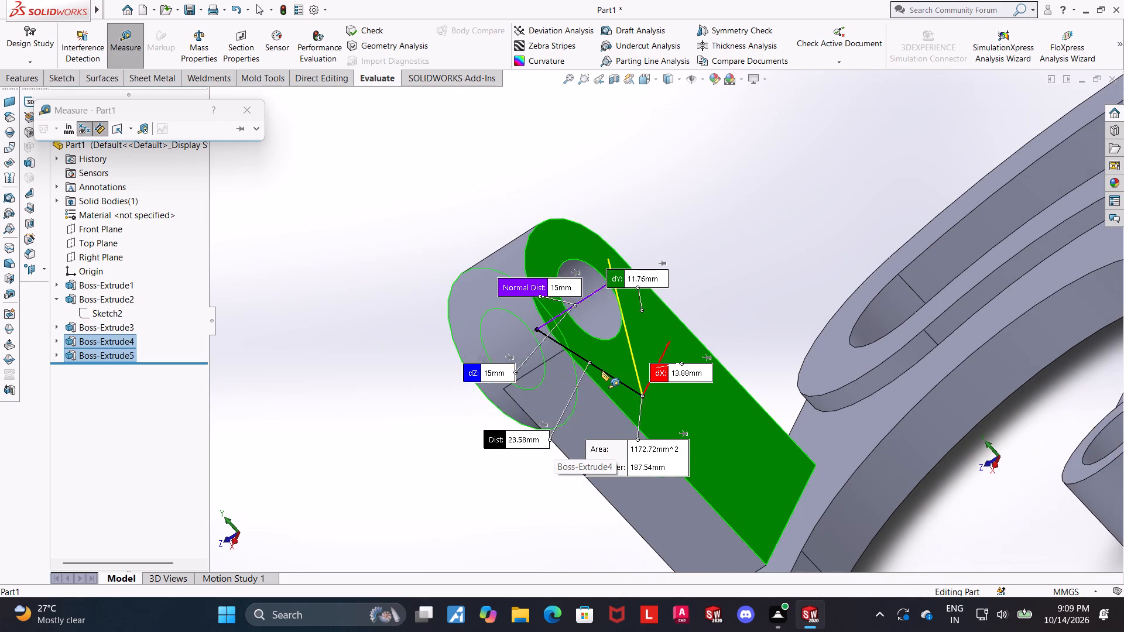
key("Escape")
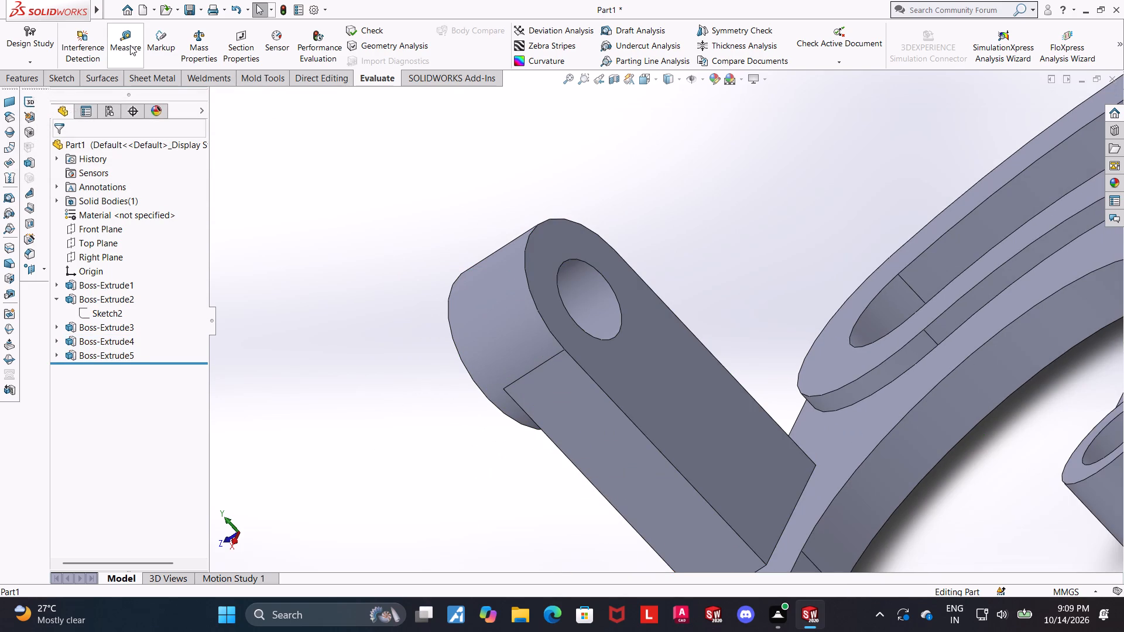
Measure again between the lug's back face and the ring boss's front face, picking the lug's face first.
left_click(130, 45)
left_click(649, 362)
middle_click_drag(635, 360, 738, 351)
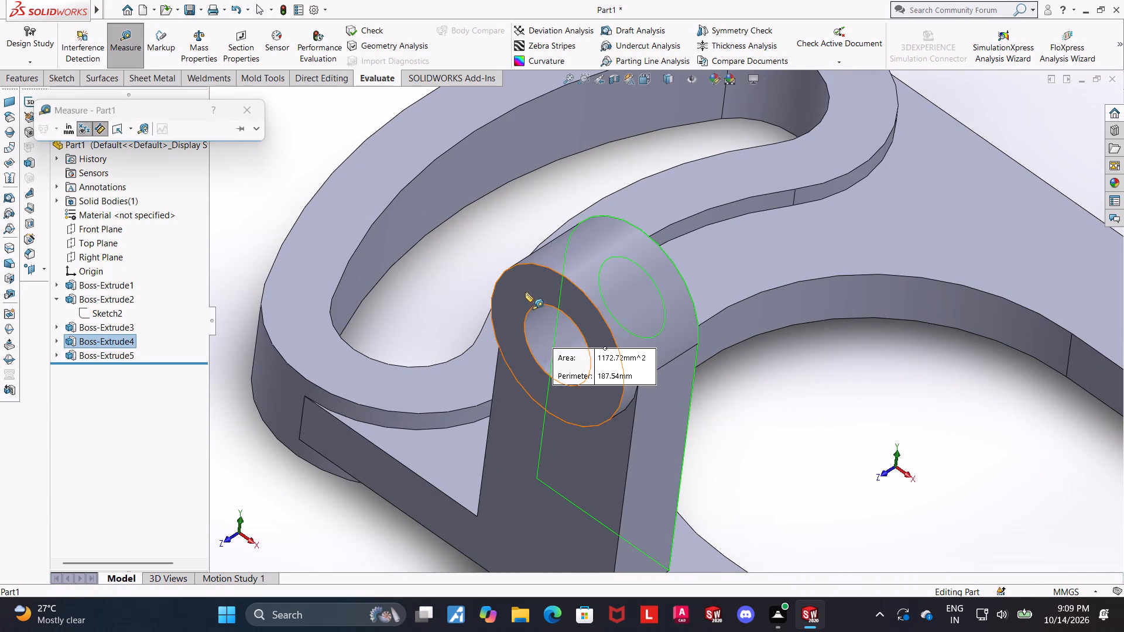
left_click(525, 292)
scroll(645, 356, "down", 1)
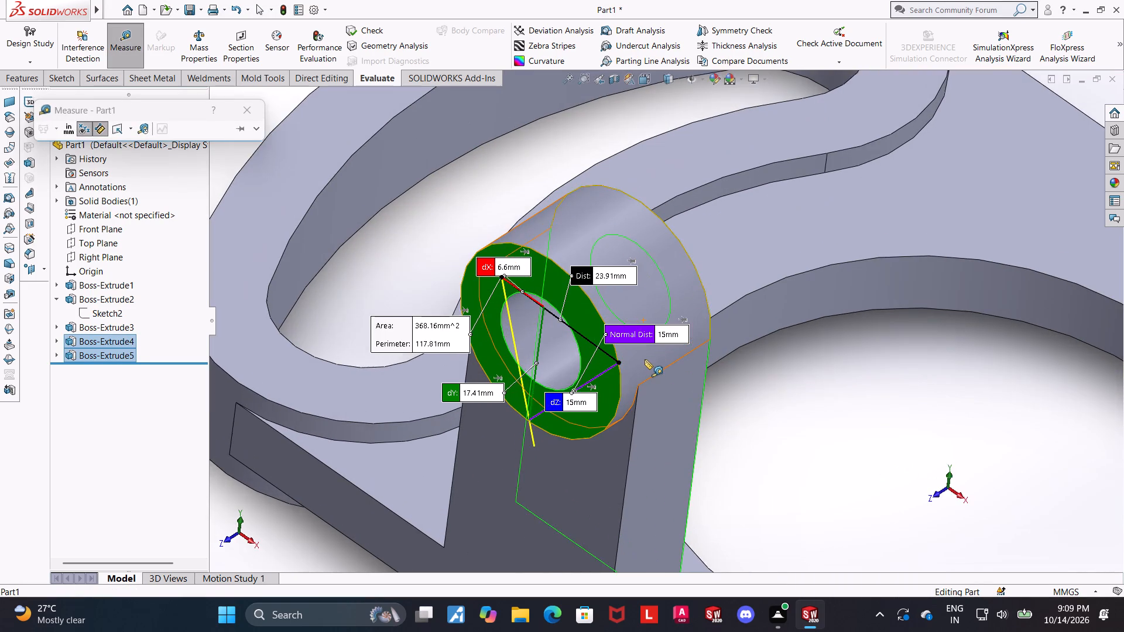
scroll(645, 359, "down", 1)
scroll(645, 367, "up", 1)
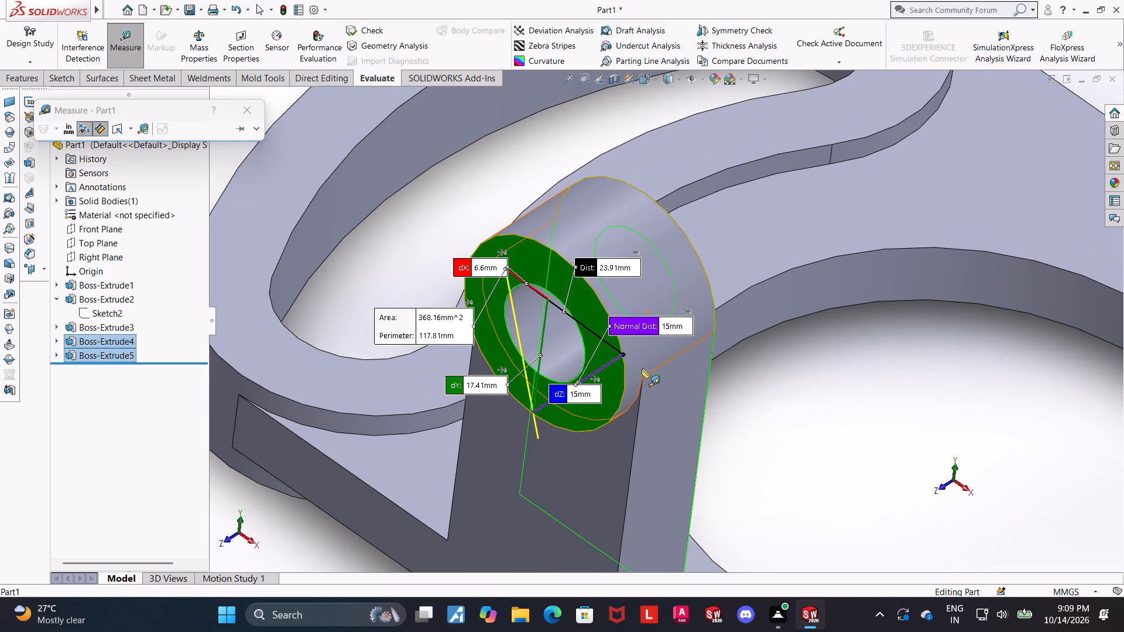
scroll(642, 369, "down", 1)
scroll(642, 369, "up", 2)
key("Escape")
scroll(748, 410, "up", 2)
key("Escape")
Measure the distance between the lug's back face and the inner side face of the adjoining straight web arm.
middle_click_drag(750, 434, 741, 421)
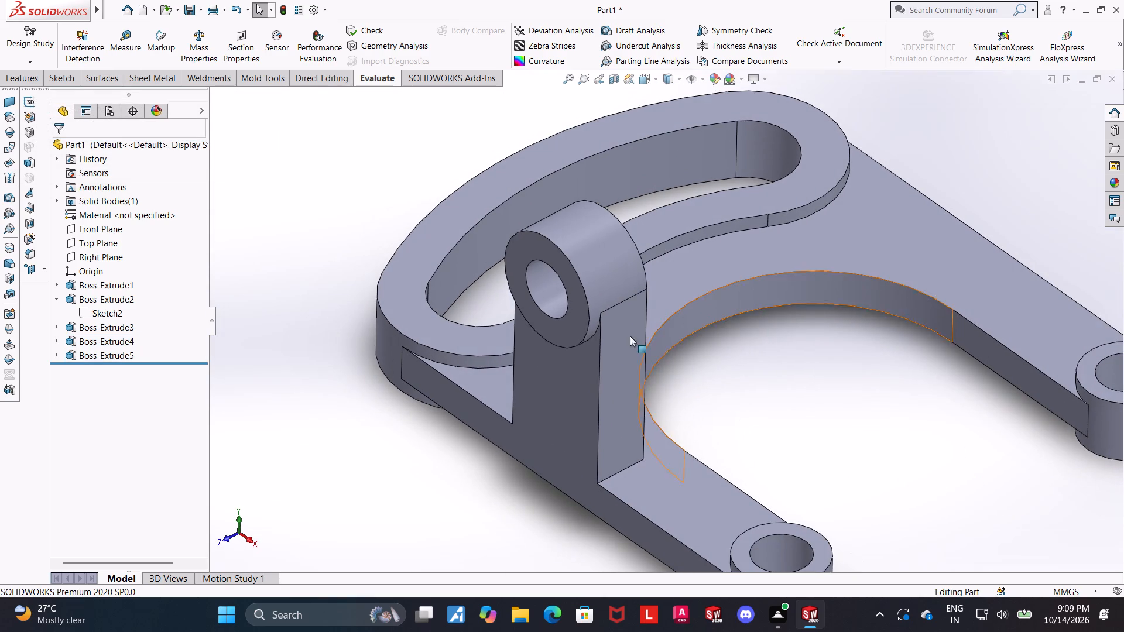
scroll(620, 273, "down", 1)
scroll(669, 319, "up", 3)
scroll(733, 349, "down", 2)
middle_click_drag(718, 343, 626, 345)
left_click(128, 43)
left_click(412, 303)
left_click(479, 465)
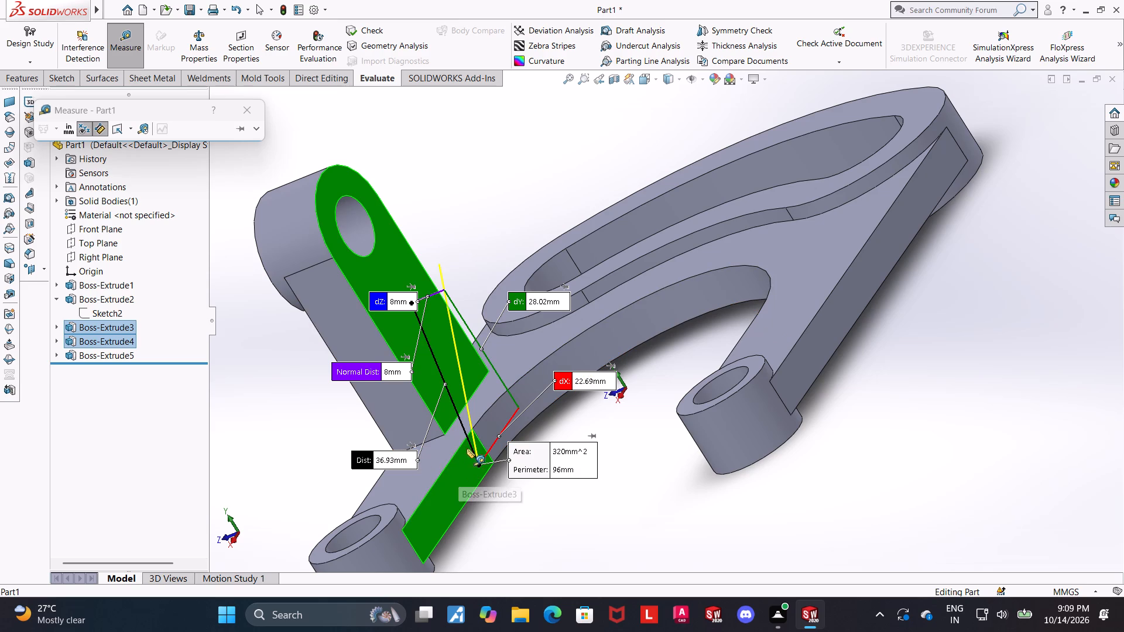
scroll(461, 443, "up", 2)
key("Escape")
Examine the whole bracket from several angles and in the isometric view.
scroll(490, 458, "up", 1)
middle_click_drag(491, 458, 667, 408)
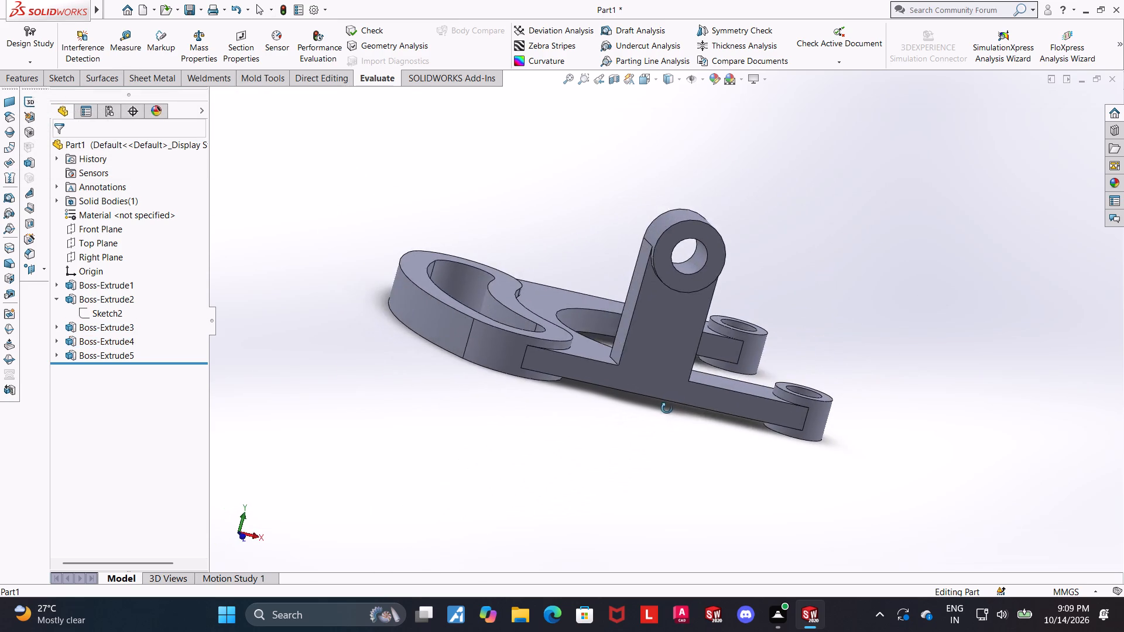
middle_click_drag(667, 408, 615, 459)
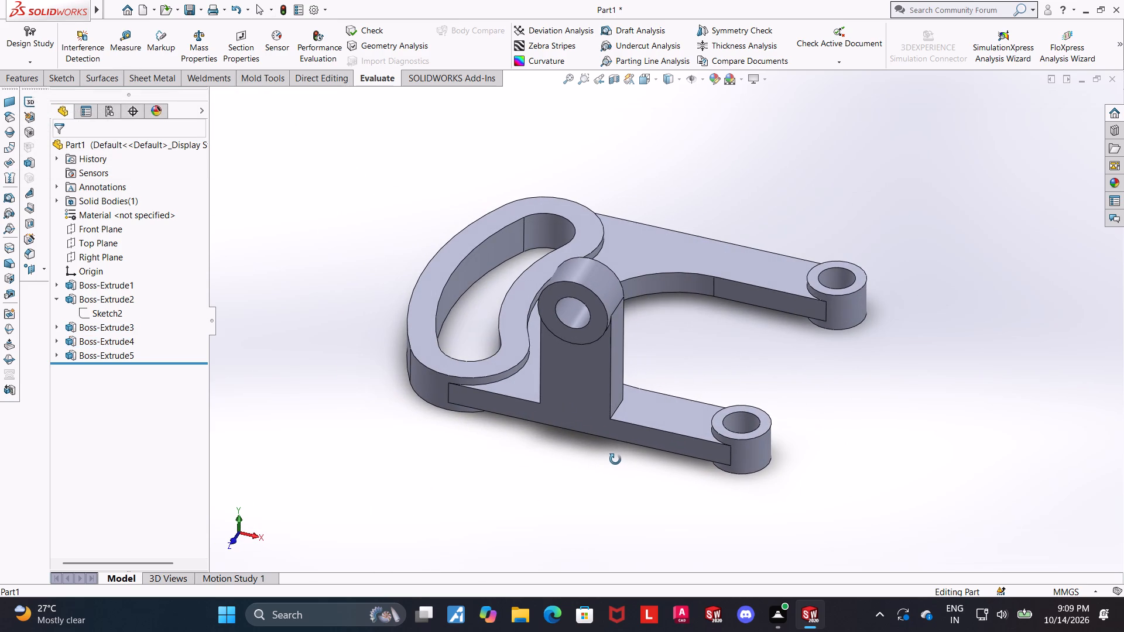
middle_click_drag(615, 459, 606, 470)
key("Escape")
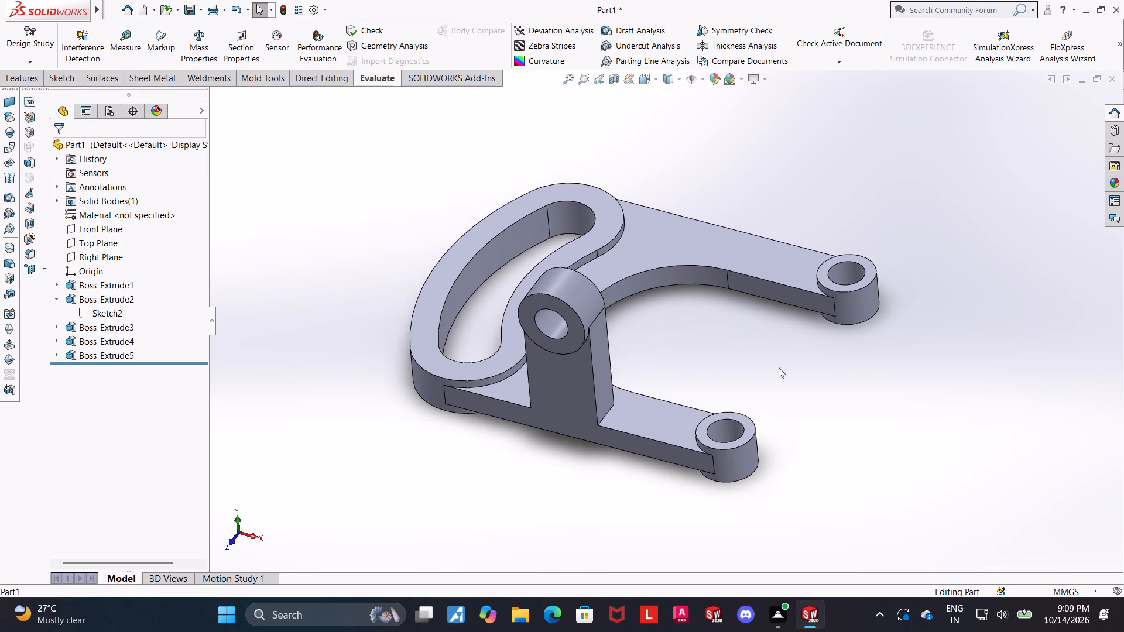
scroll(732, 354, "down", 2)
left_click(28, 75)
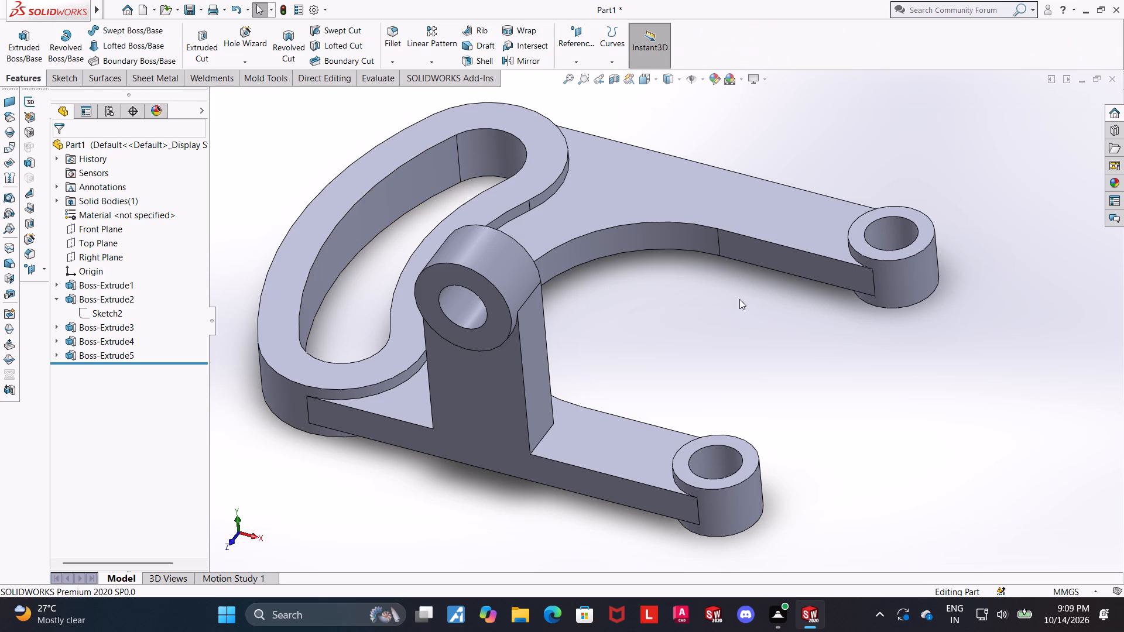
scroll(794, 311, "up", 2)
scroll(841, 323, "up", 1)
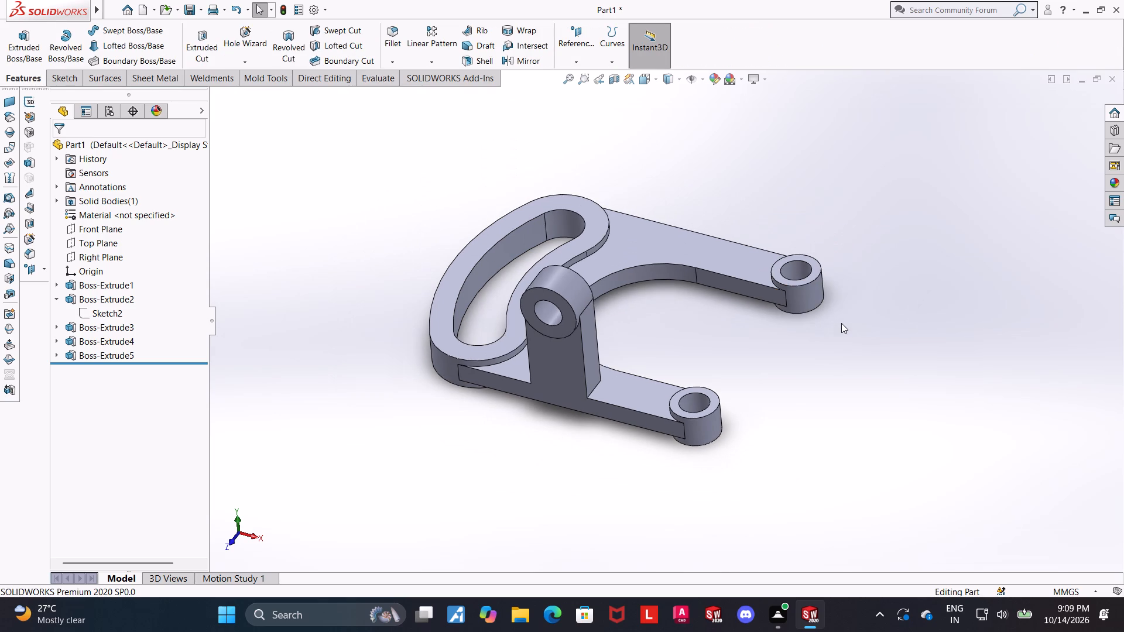
key("ctrl+7")
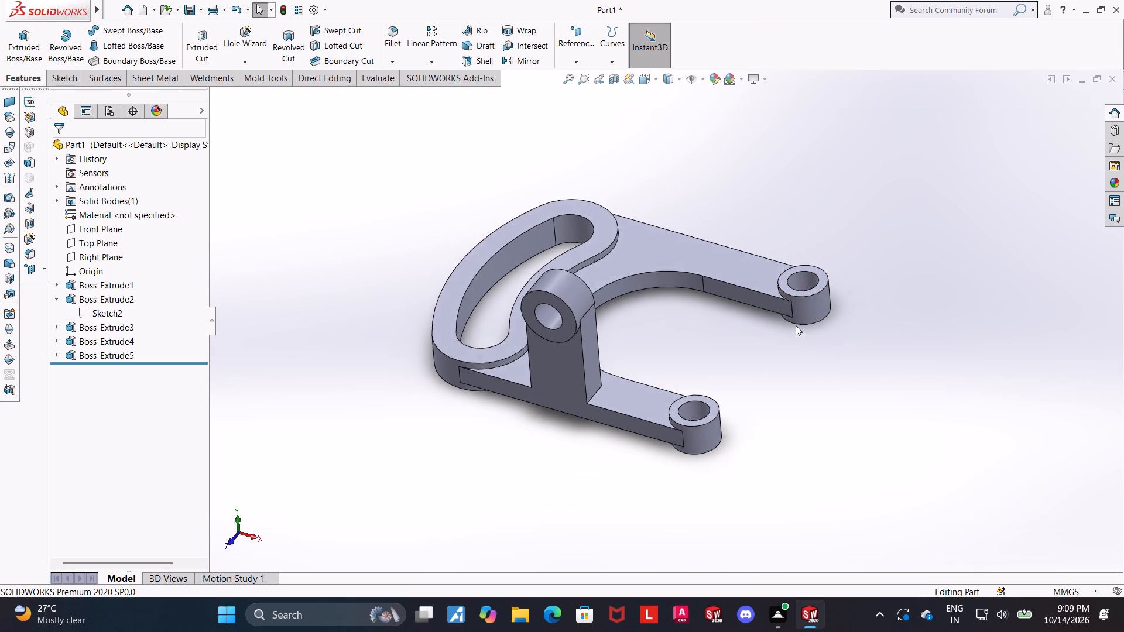
scroll(798, 472, "down", 1)
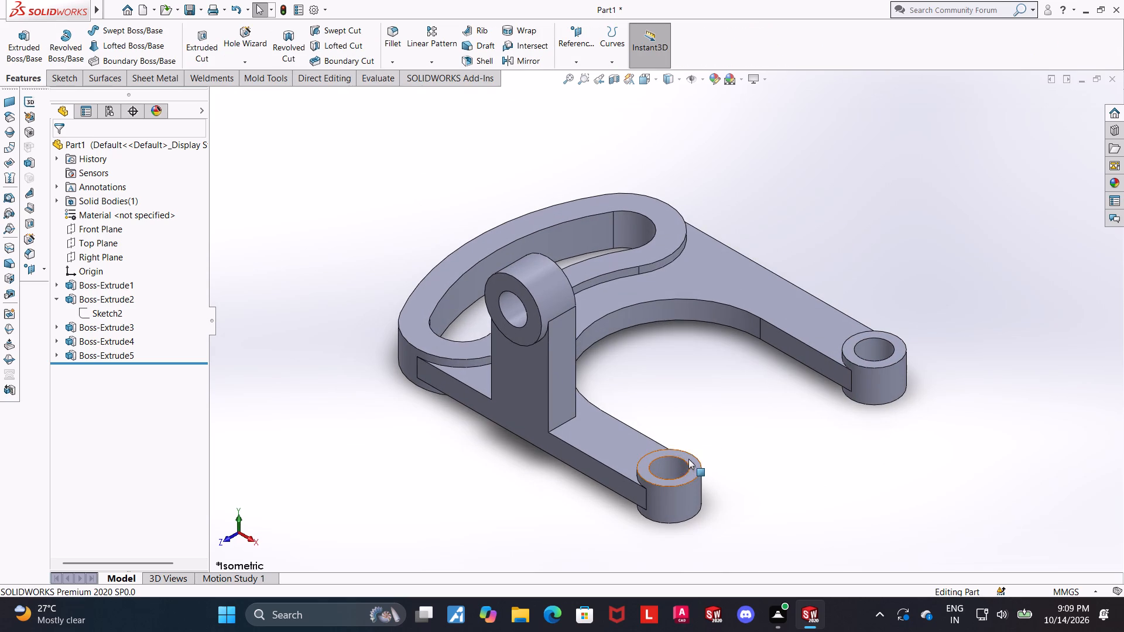
scroll(690, 458, "up", 1)
scroll(652, 342, "down", 1)
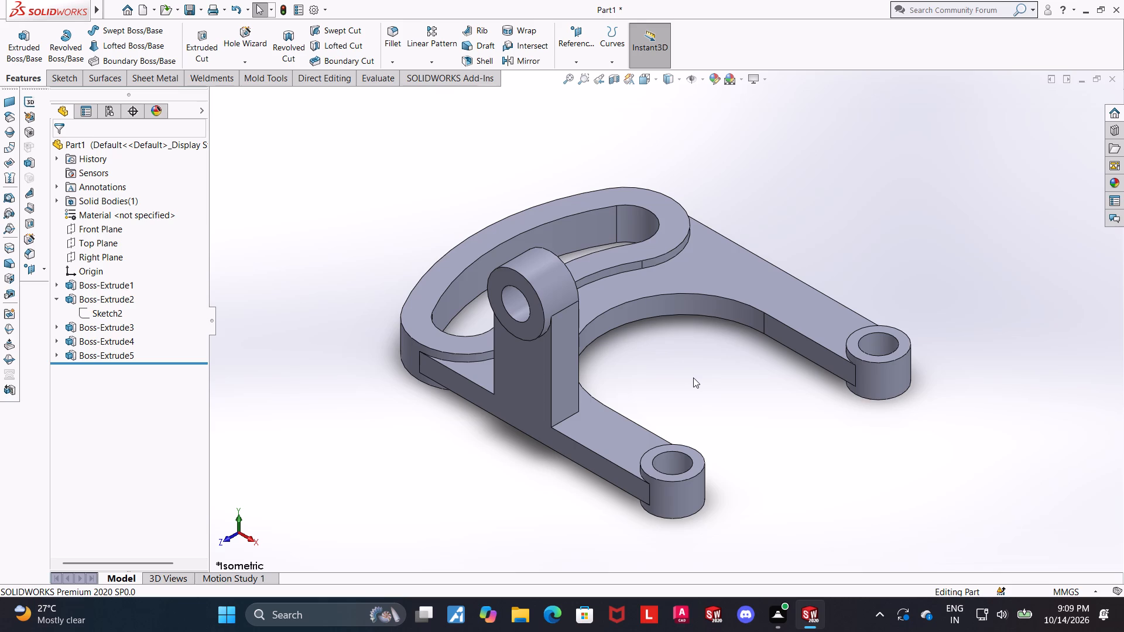
scroll(693, 377, "up", 1)
scroll(727, 391, "down", 1)
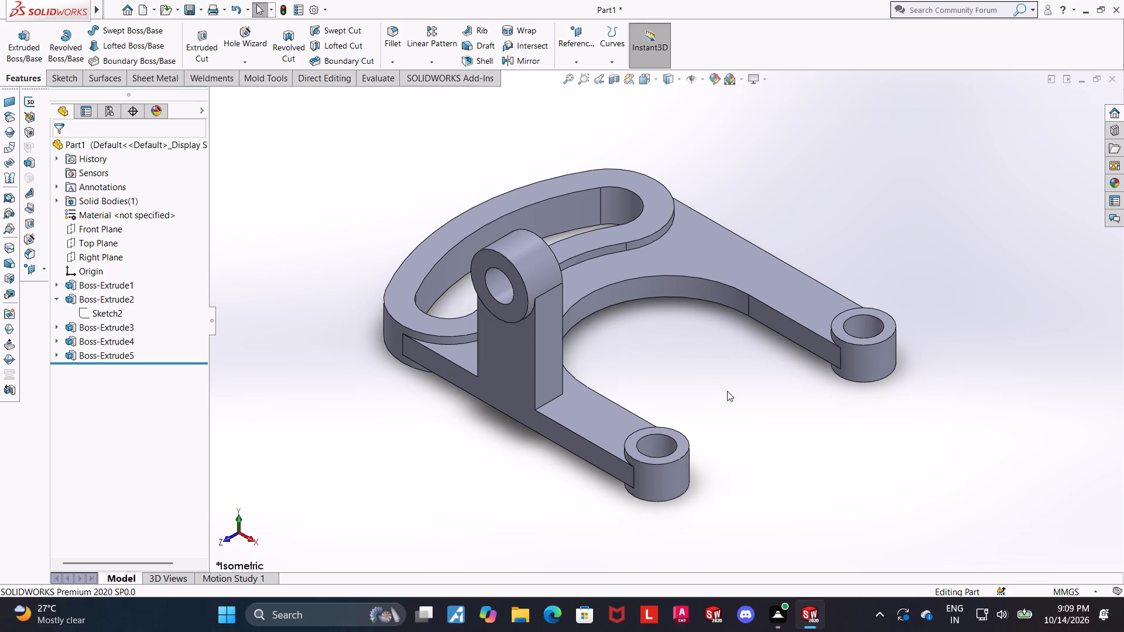
scroll(727, 391, "up", 1)
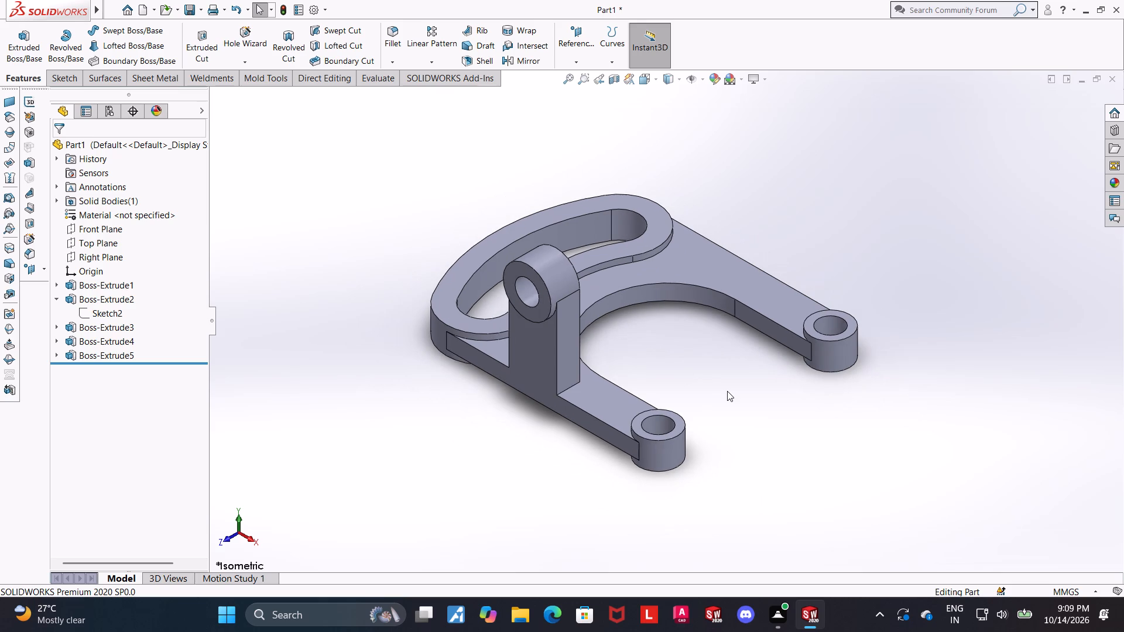
scroll(727, 391, "up", 1)
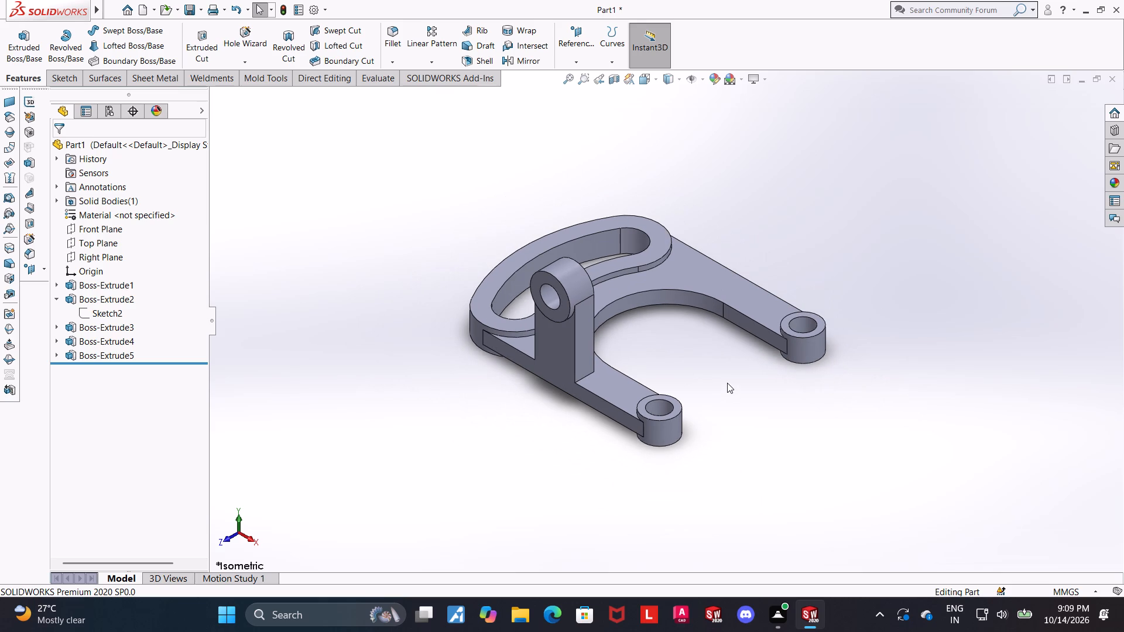
scroll(727, 383, "down", 1)
scroll(727, 383, "up", 1)
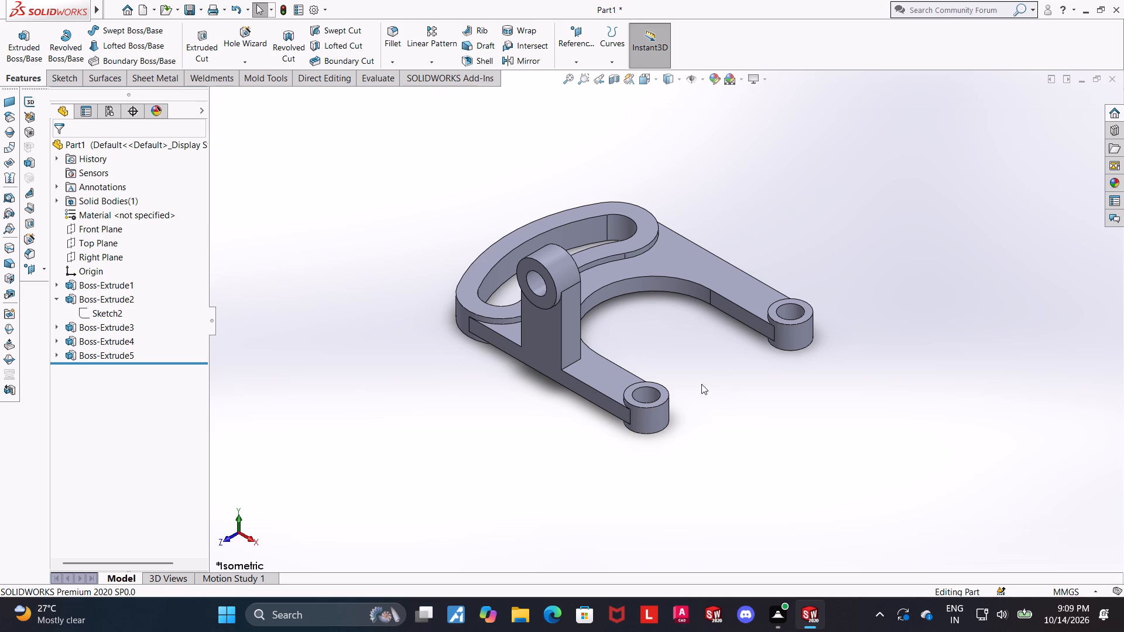
scroll(618, 356, "down", 3)
Fillet the lug's two front vertical edges and the web's bottom edges, both outer straight ones and the inner curved one, with a 3 mm radius.
left_click(388, 37)
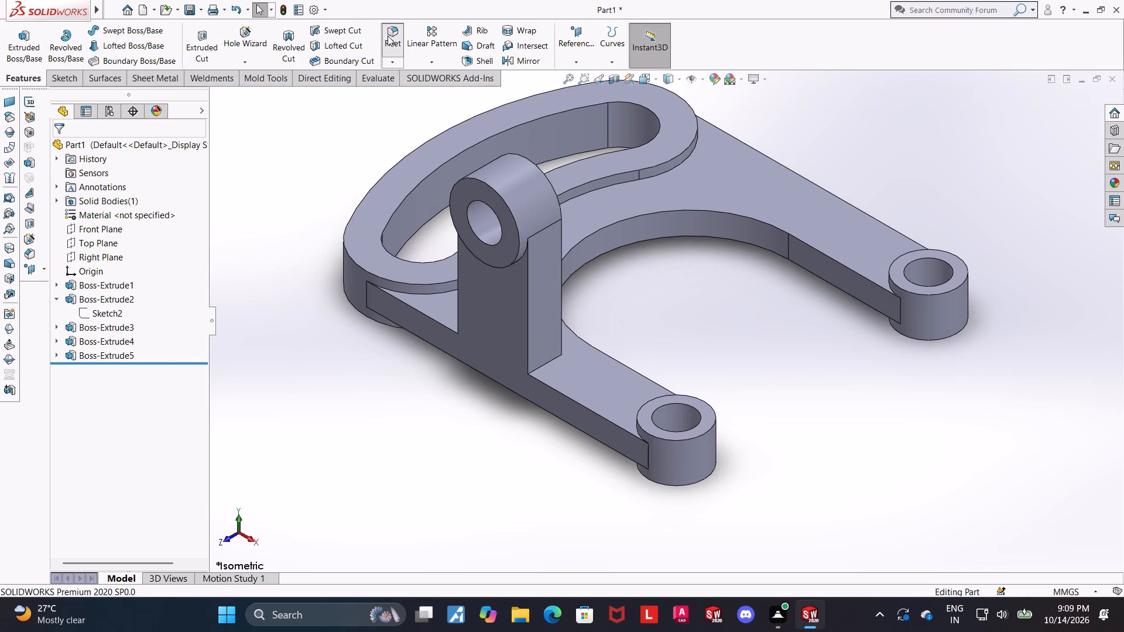
left_click(526, 317)
left_click(458, 295)
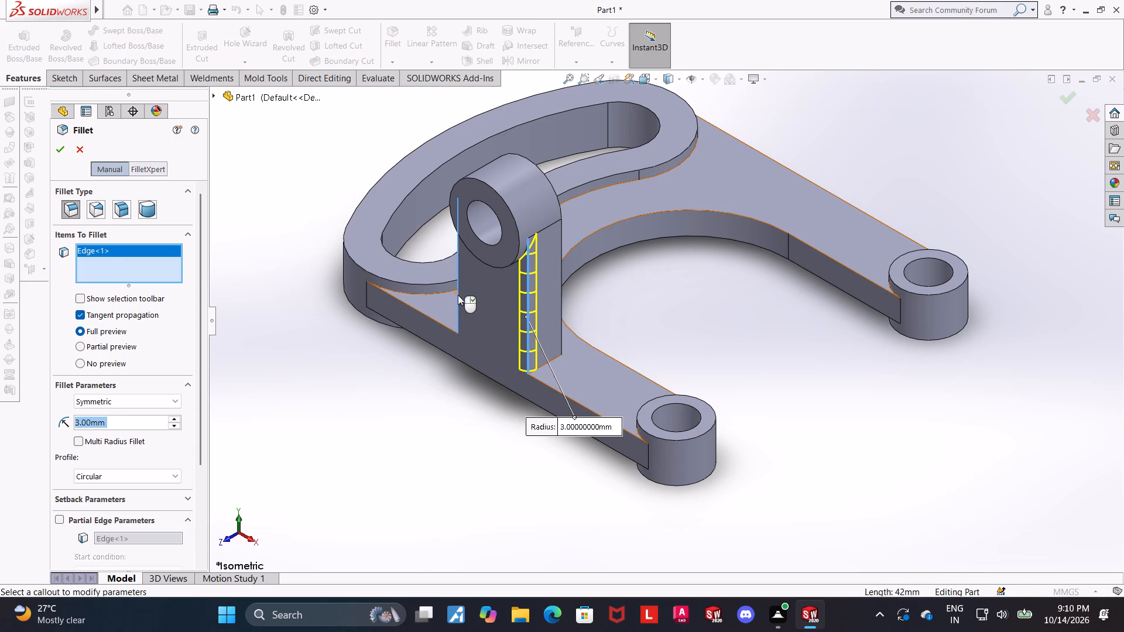
middle_click_drag(561, 403, 569, 255)
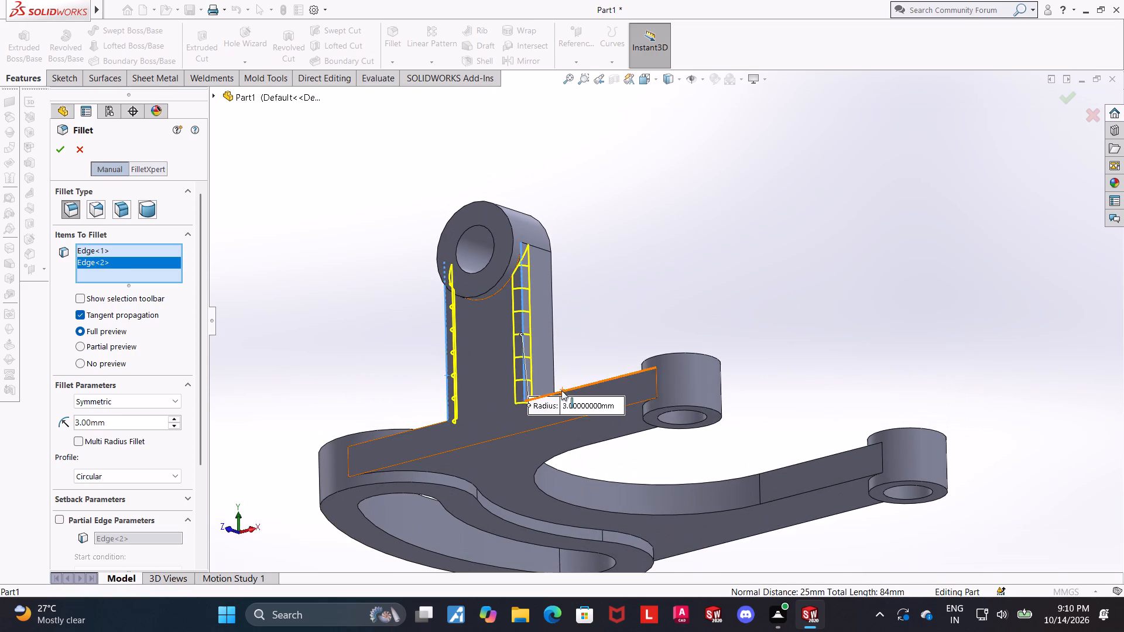
left_click(537, 427)
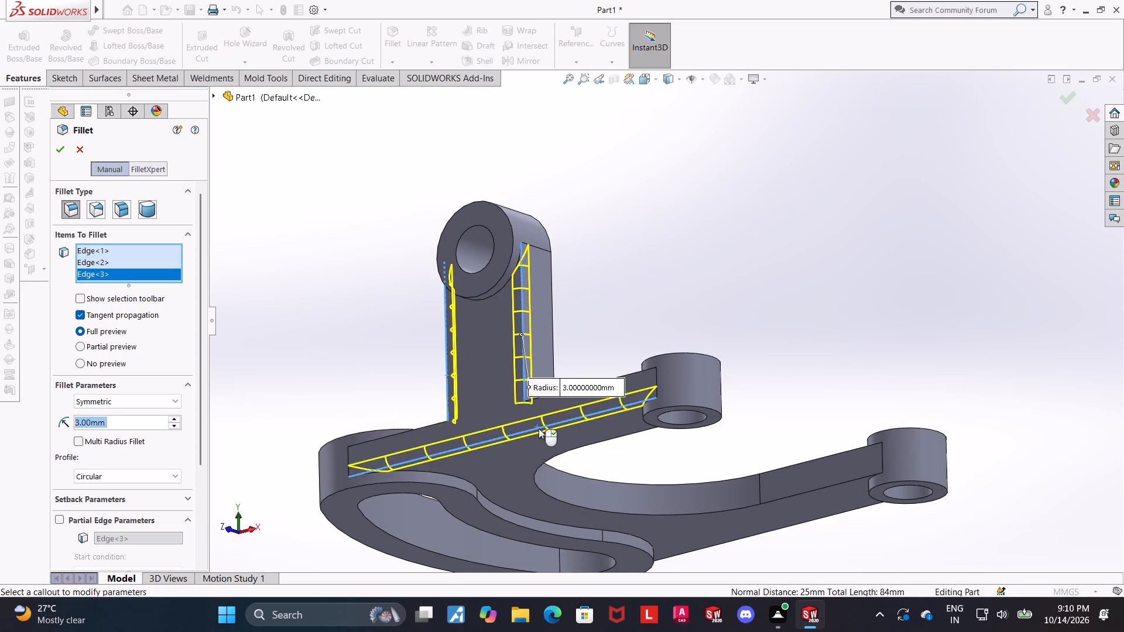
scroll(704, 483, "up", 2)
middle_click_drag(782, 507, 751, 496)
left_click(664, 458)
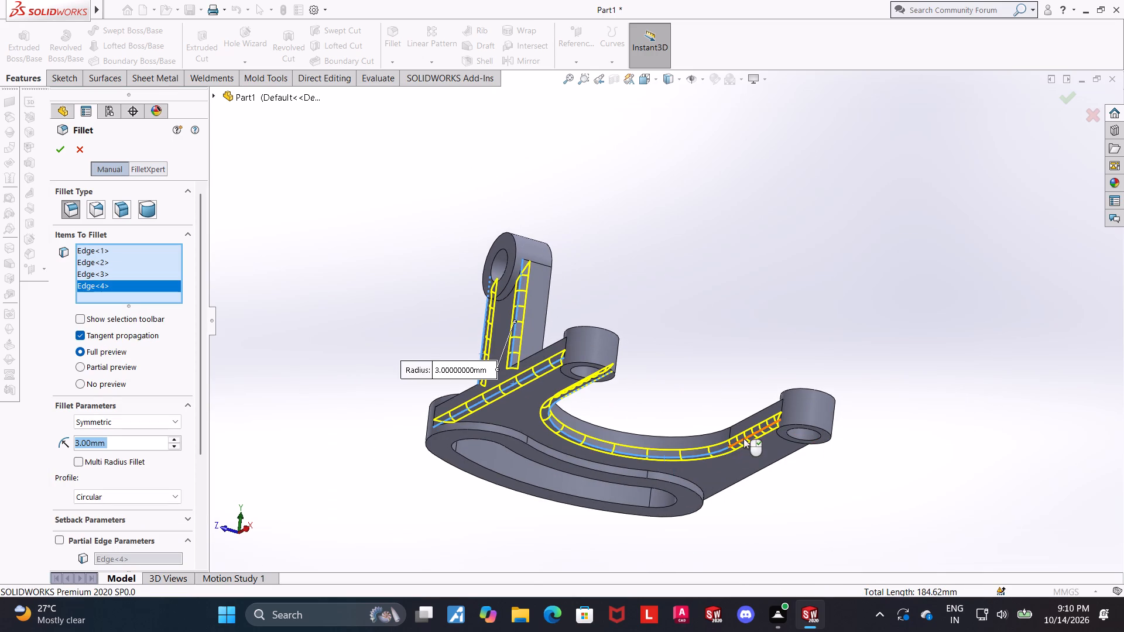
middle_click_drag(751, 463, 673, 425)
left_click(687, 440)
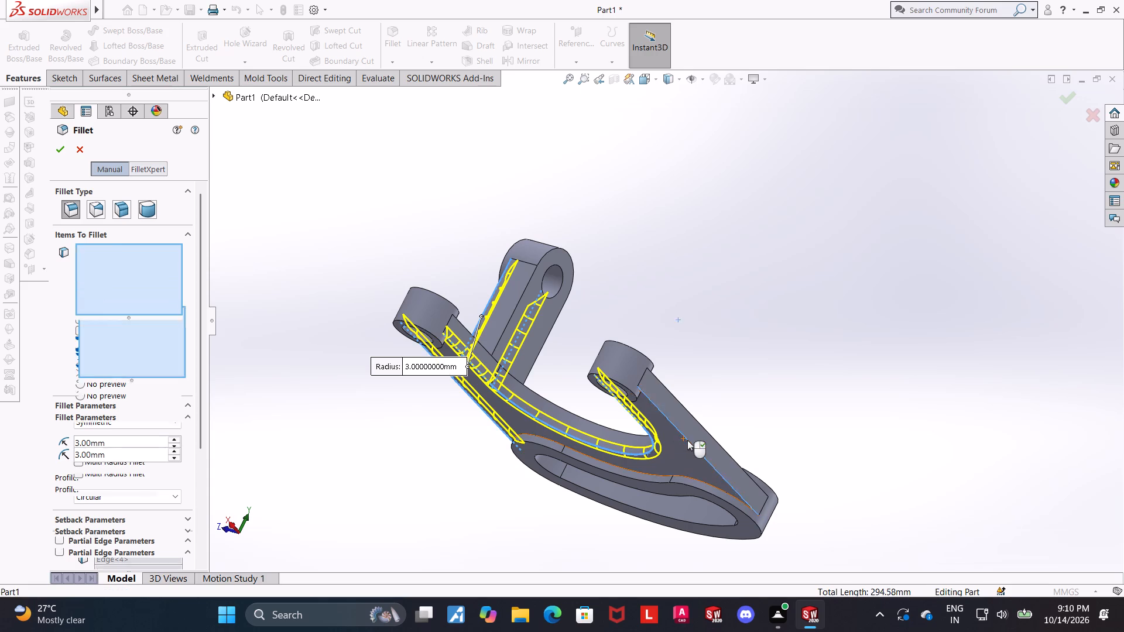
scroll(687, 440, "up", 2)
middle_click_drag(657, 437, 803, 556)
scroll(822, 368, "up", 1)
scroll(821, 368, "down", 1)
left_click(54, 149)
left_click(861, 388)
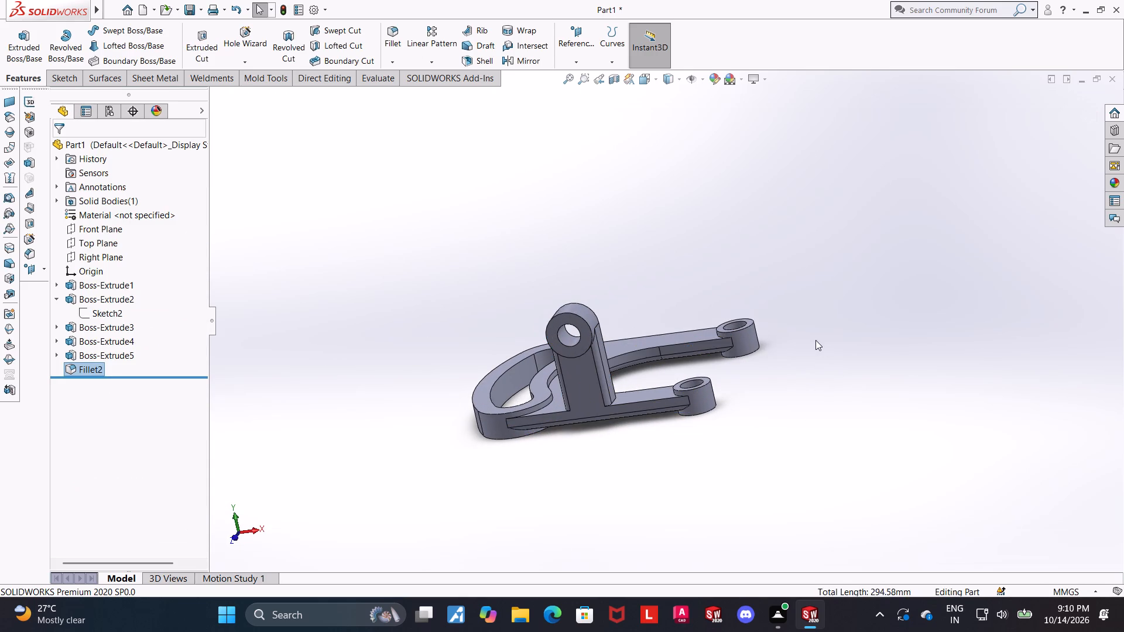
Examine the filleted bracket from several angles and in the Front view with hidden lines visible.
middle_click_drag(805, 338, 842, 375)
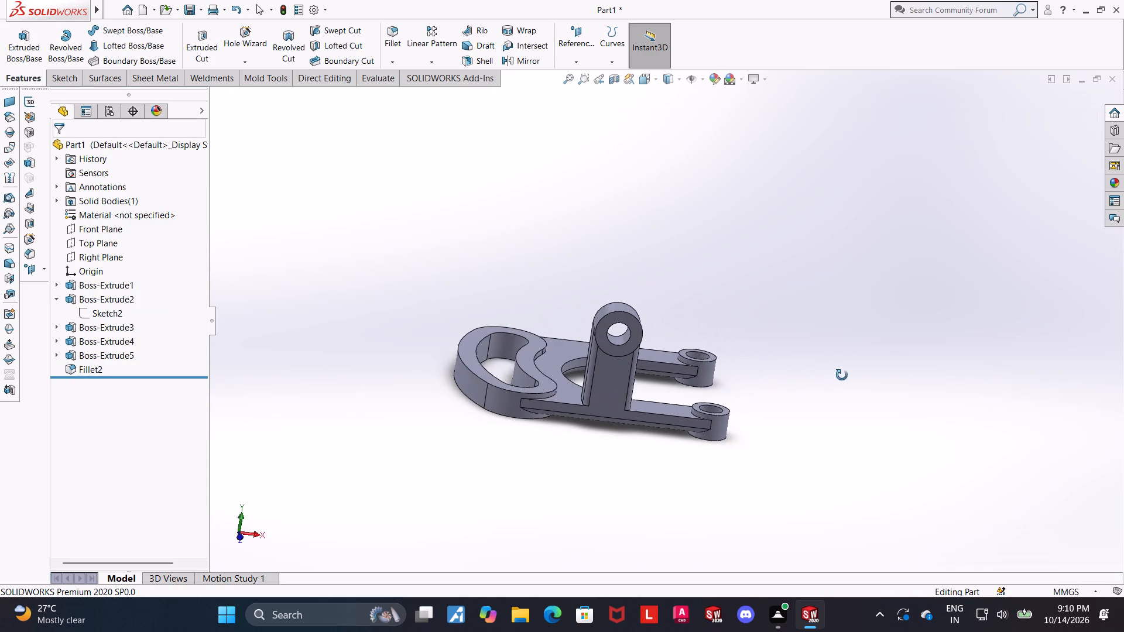
middle_click_drag(842, 375, 760, 399)
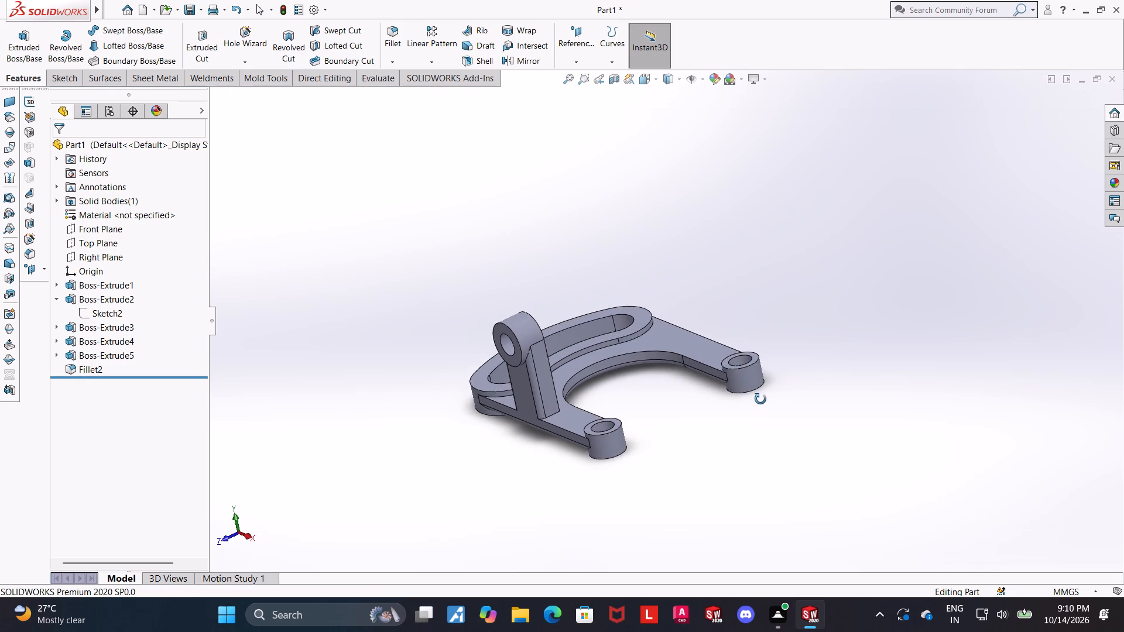
middle_click_drag(760, 399, 805, 400)
scroll(770, 387, "down", 1)
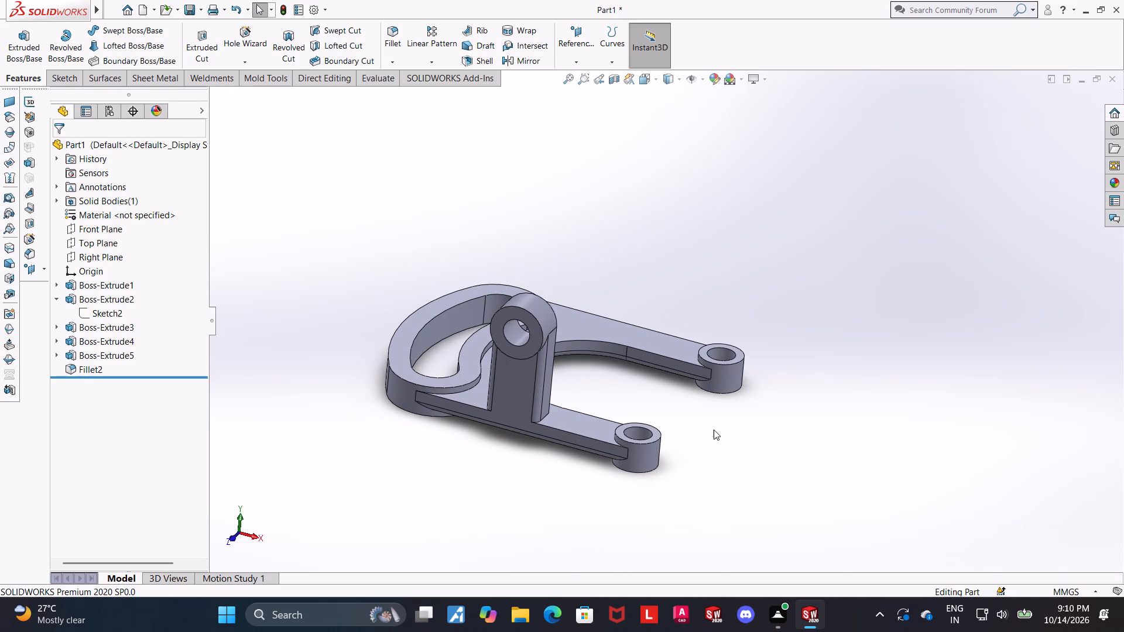
middle_click_drag(714, 430, 742, 351)
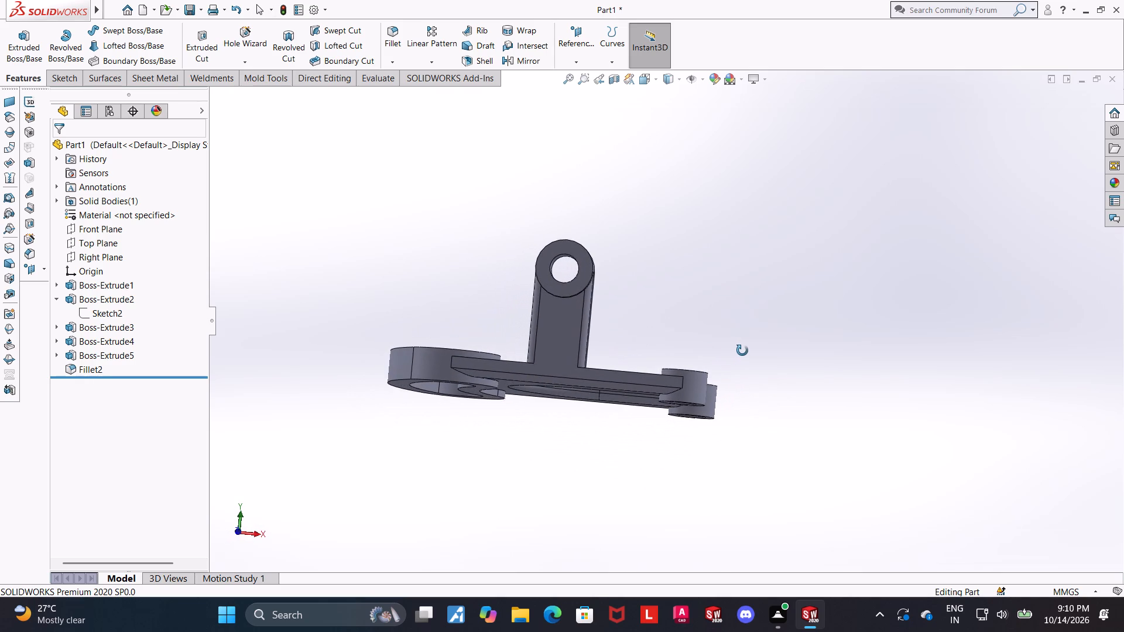
middle_click_drag(742, 351, 752, 334)
left_click(642, 82)
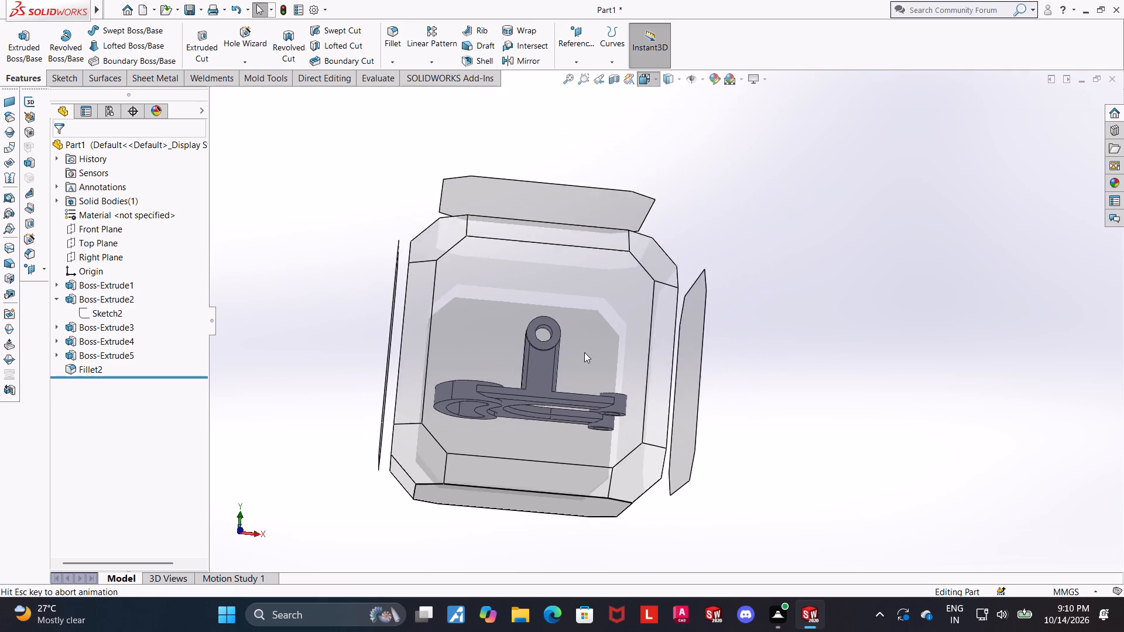
left_click(582, 353)
left_click(681, 78)
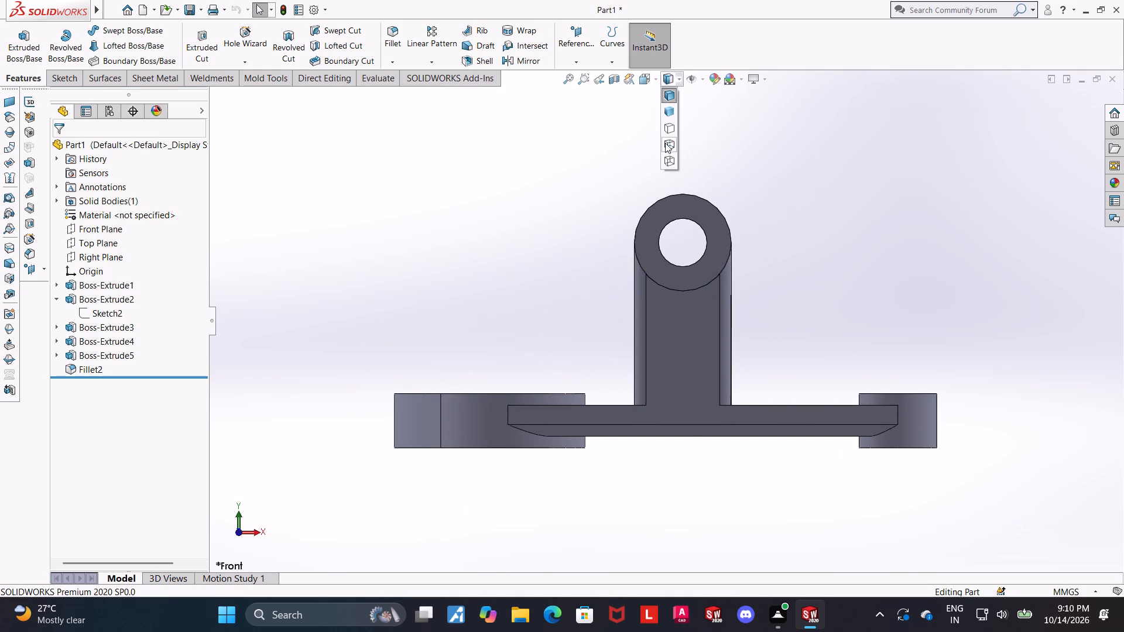
left_click(670, 142)
scroll(917, 390, "up", 1)
scroll(951, 399, "down", 1)
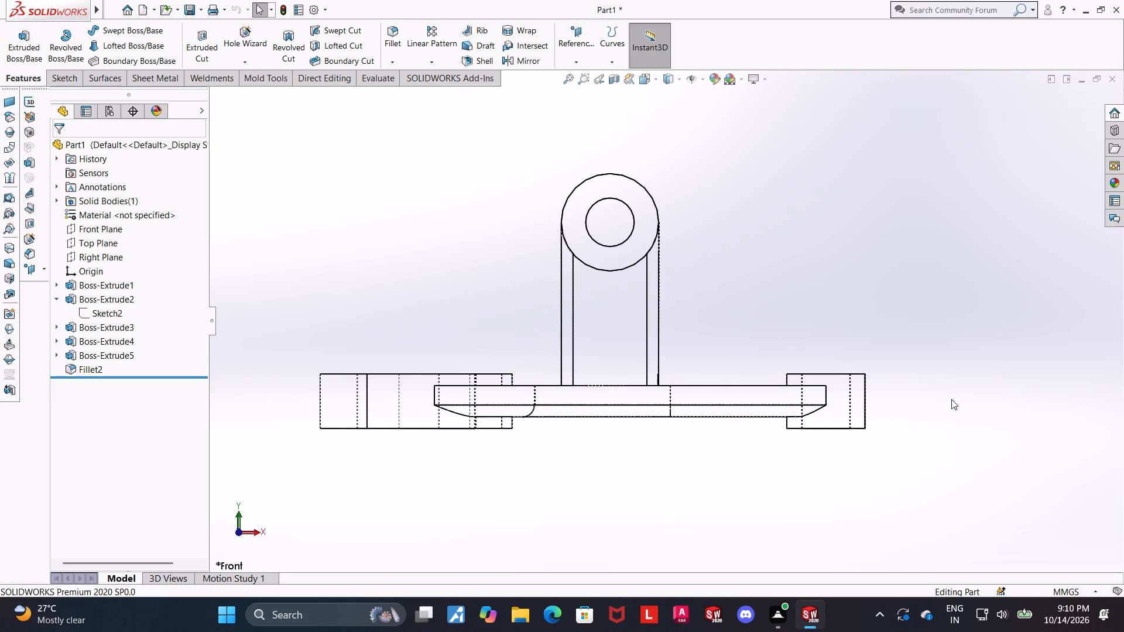
scroll(930, 401, "up", 1)
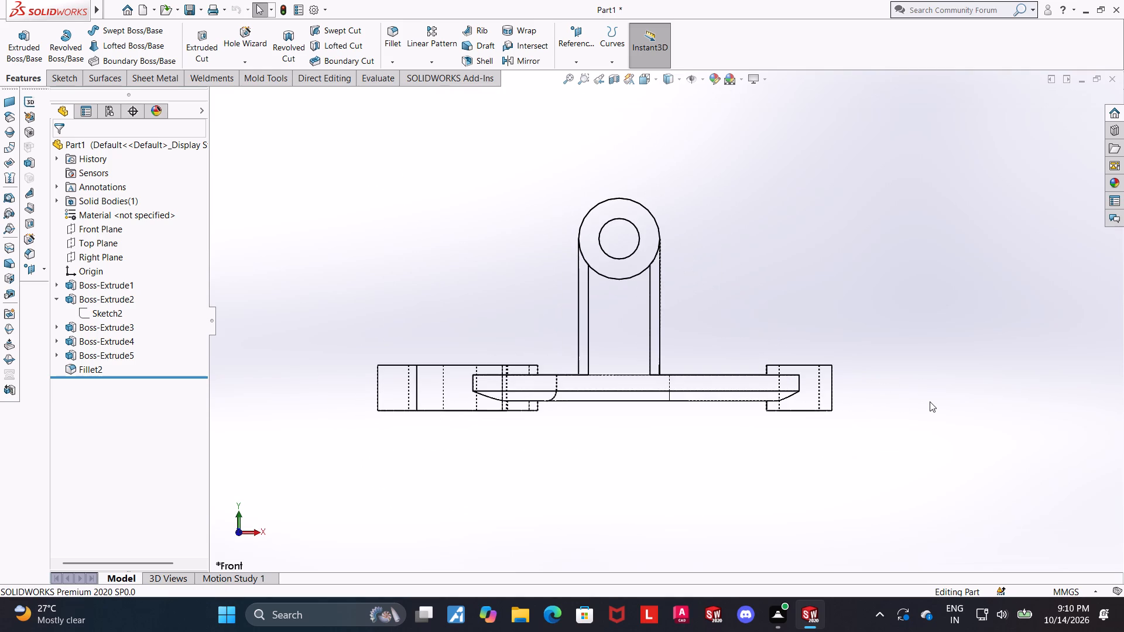
scroll(789, 347, "down", 1)
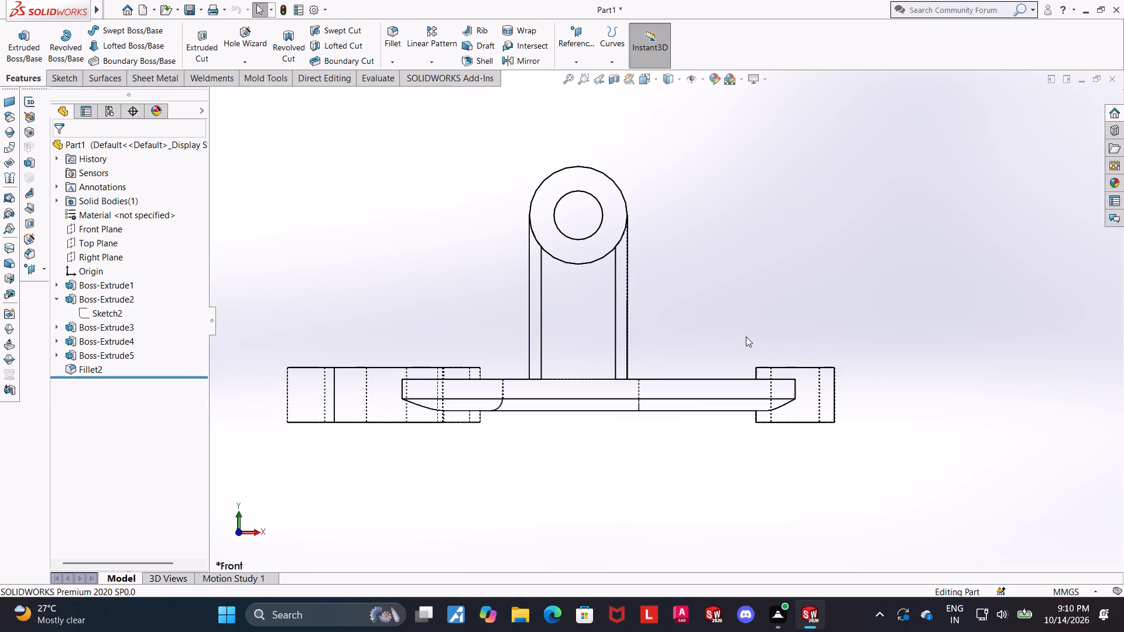
scroll(746, 336, "up", 1)
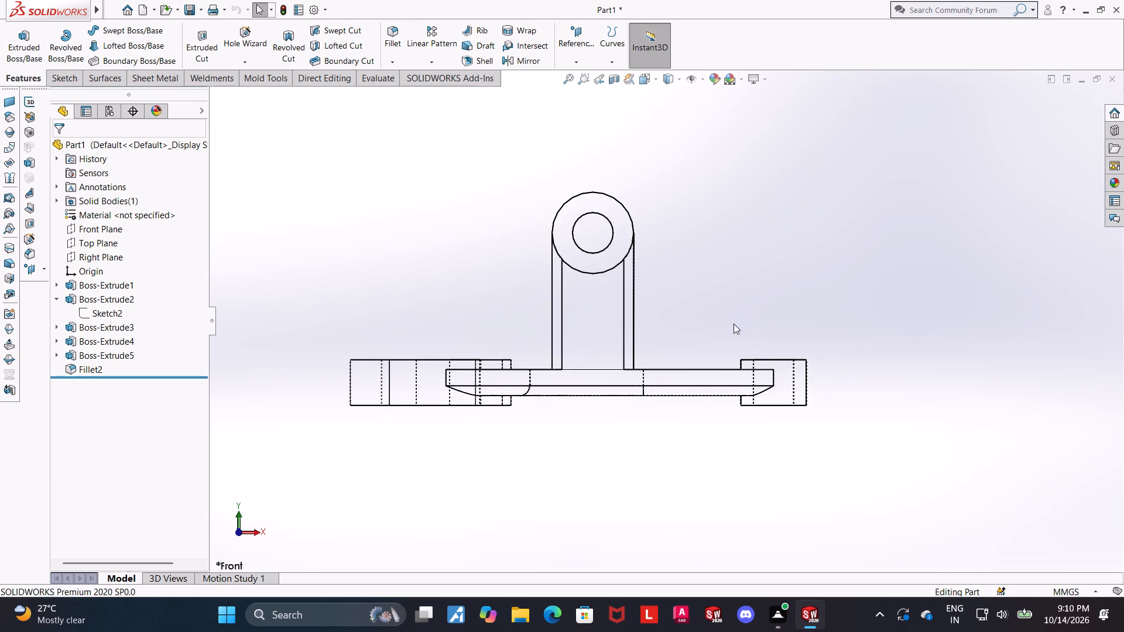
middle_click_drag(724, 322, 680, 353)
Return to the shaded display with edges and examine the fillets on the lug and web from several angles.
left_click(675, 76)
left_click(673, 98)
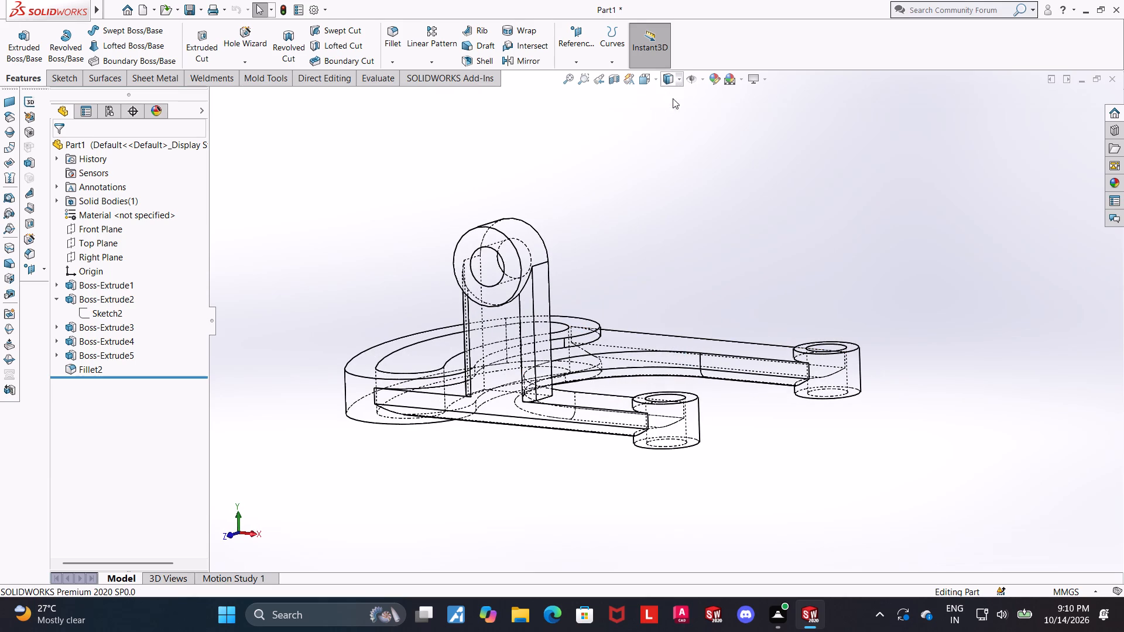
scroll(705, 237, "up", 1)
scroll(577, 414, "down", 2)
middle_click_drag(551, 433, 554, 403)
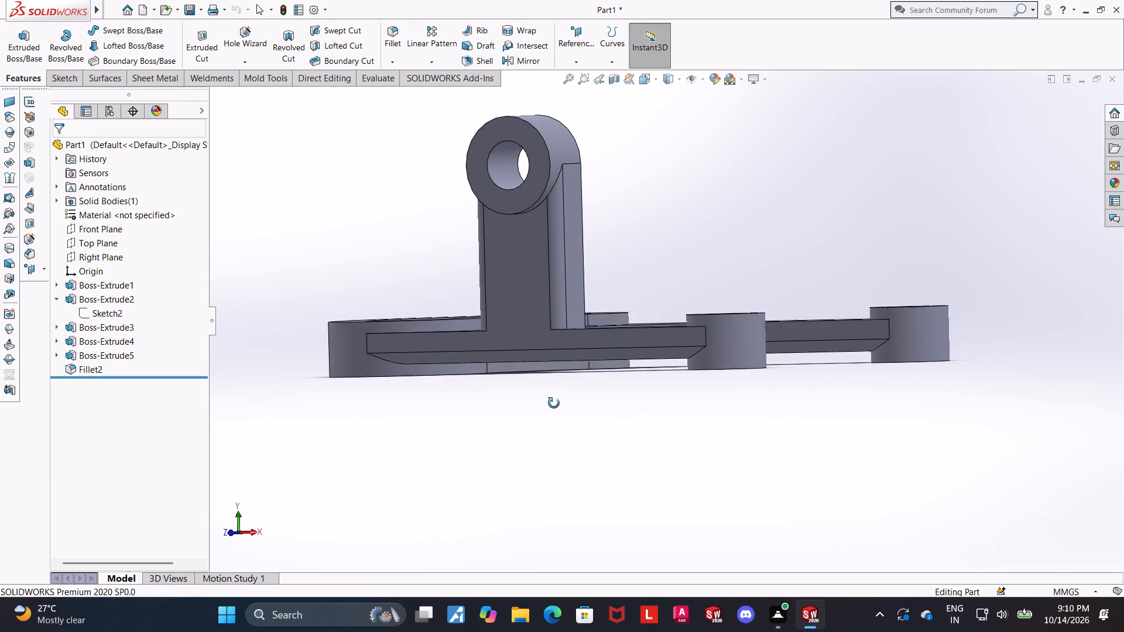
middle_click_drag(554, 403, 543, 414)
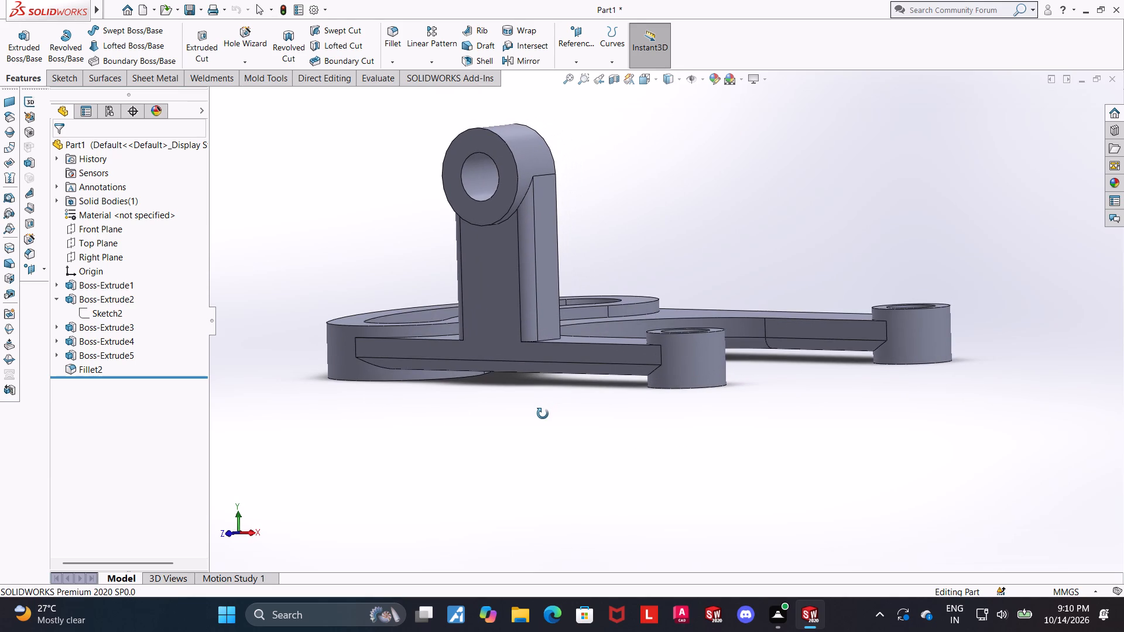
middle_click_drag(543, 414, 543, 414)
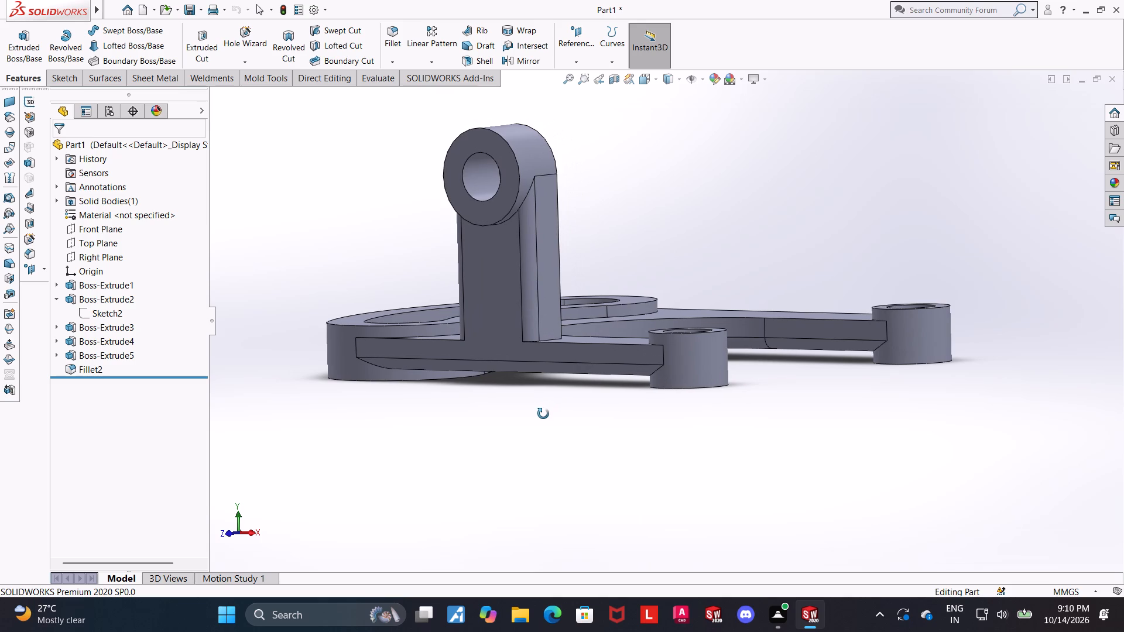
middle_click_drag(543, 414, 546, 417)
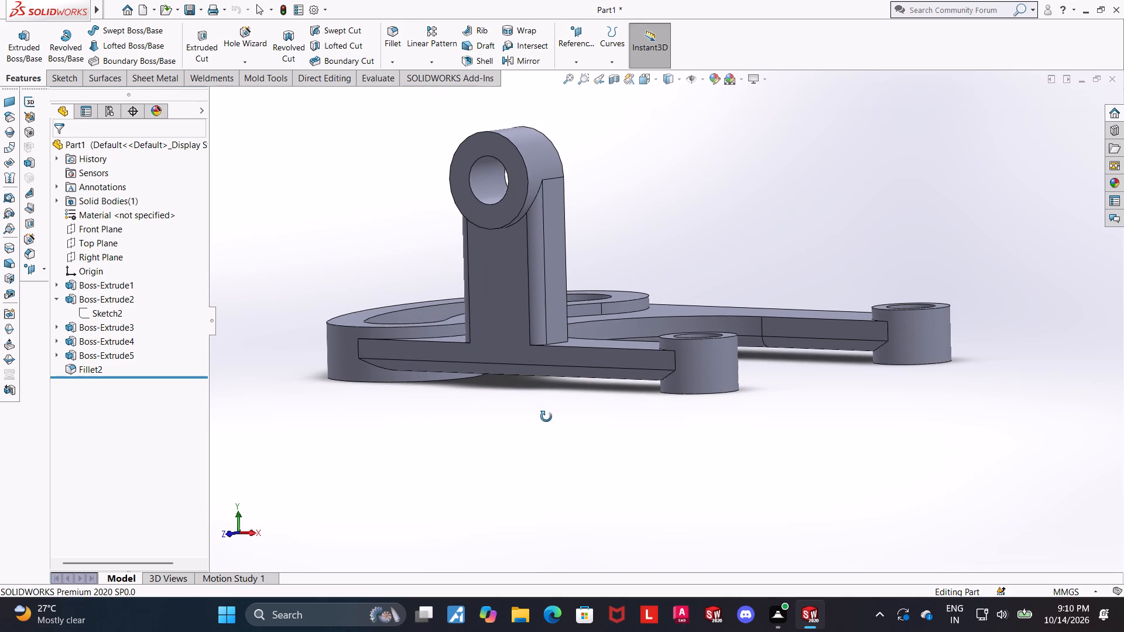
middle_click_drag(546, 417, 468, 414)
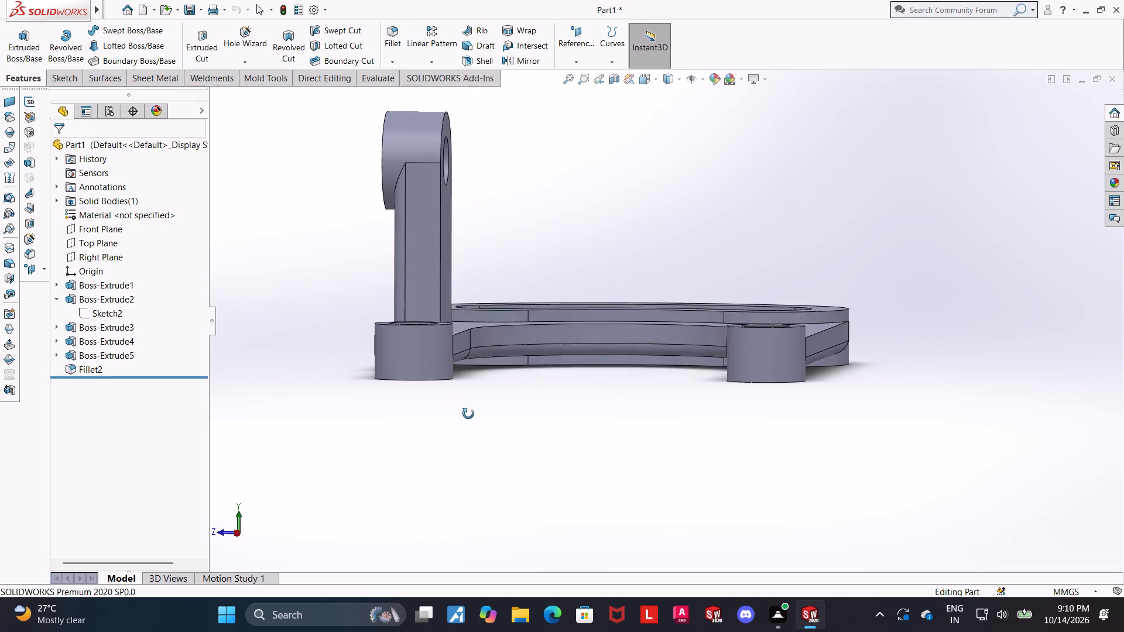
middle_click_drag(468, 414, 478, 415)
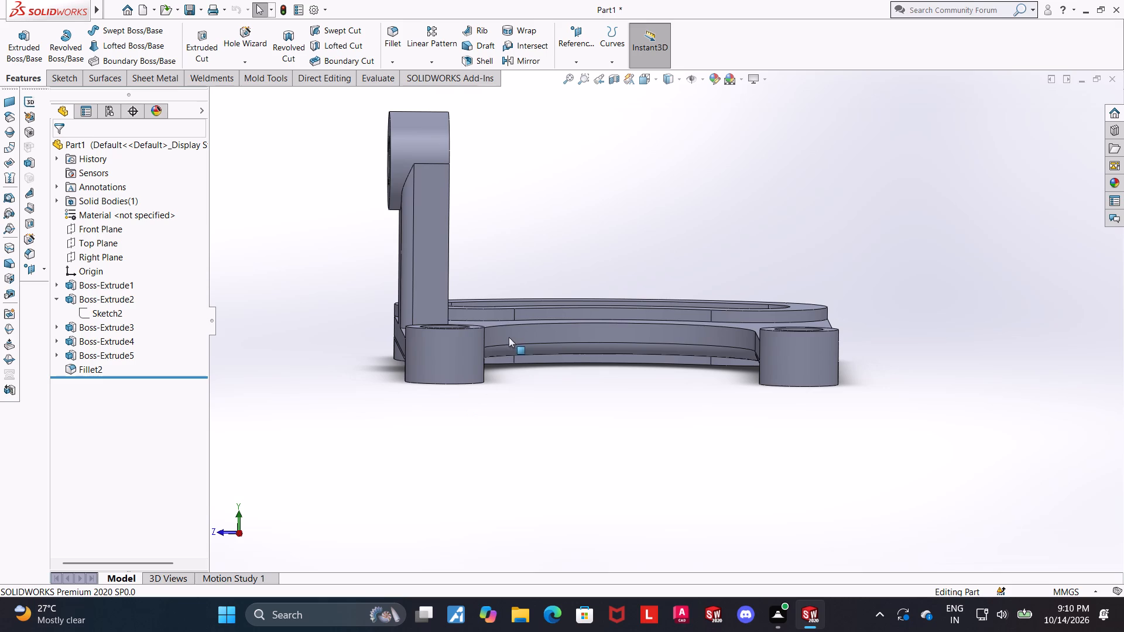
middle_click_drag(509, 336, 506, 254)
In the Right view with hidden lines visible, measure the rounded fillet edge where the web's arm meets the ring boss.
left_click(649, 78)
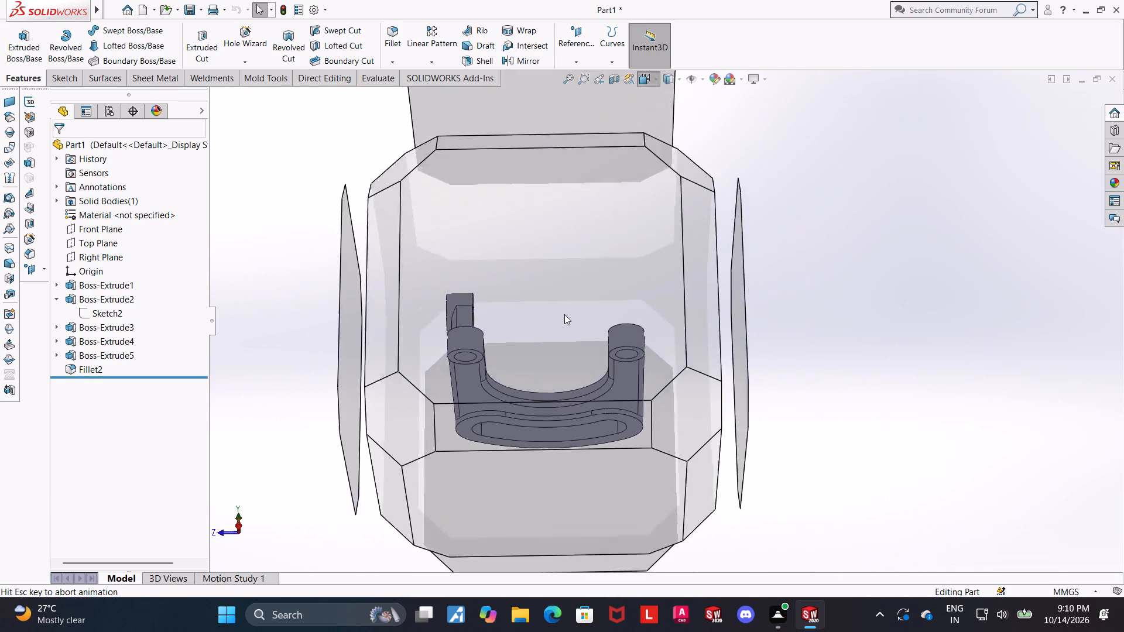
left_click(558, 325)
left_click(666, 80)
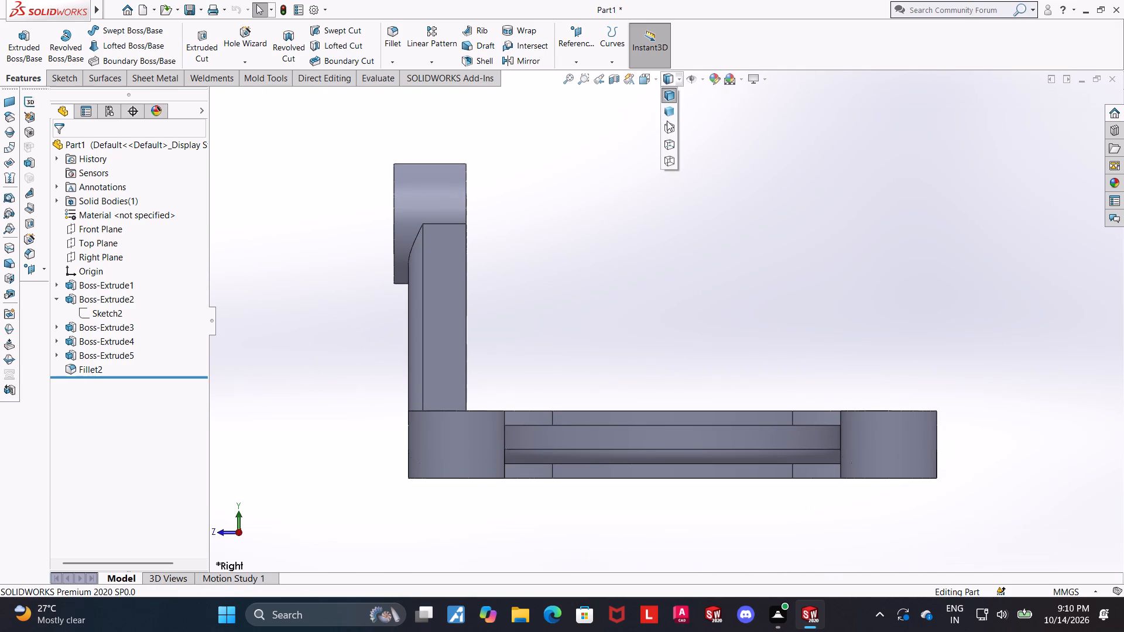
left_click(669, 141)
scroll(844, 352, "up", 1)
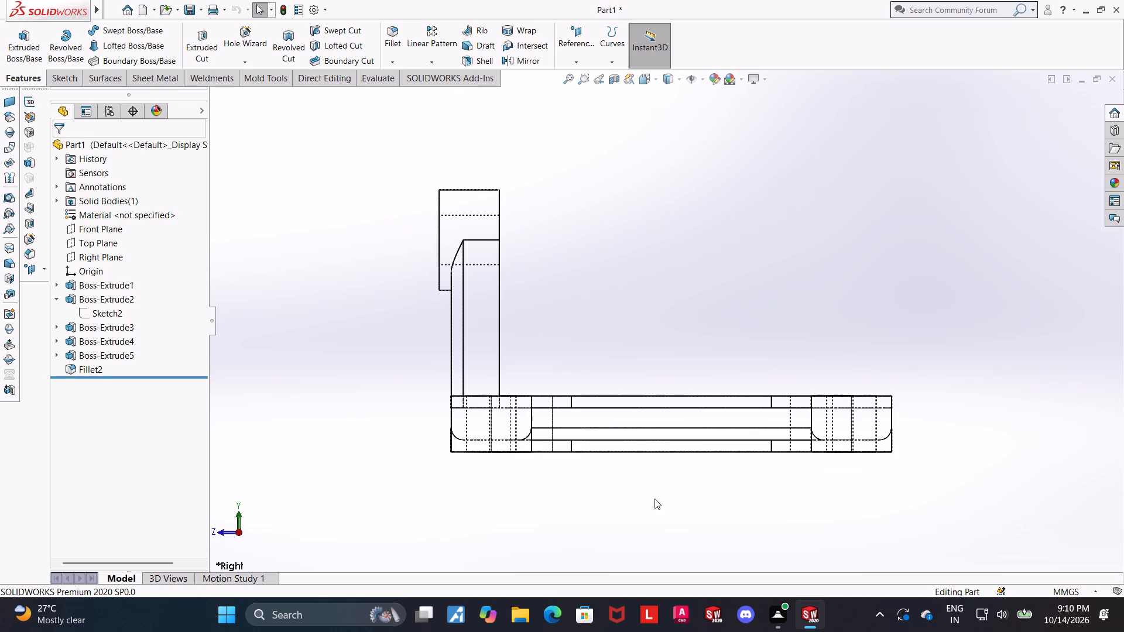
scroll(654, 499, "down", 2)
left_click(369, 75)
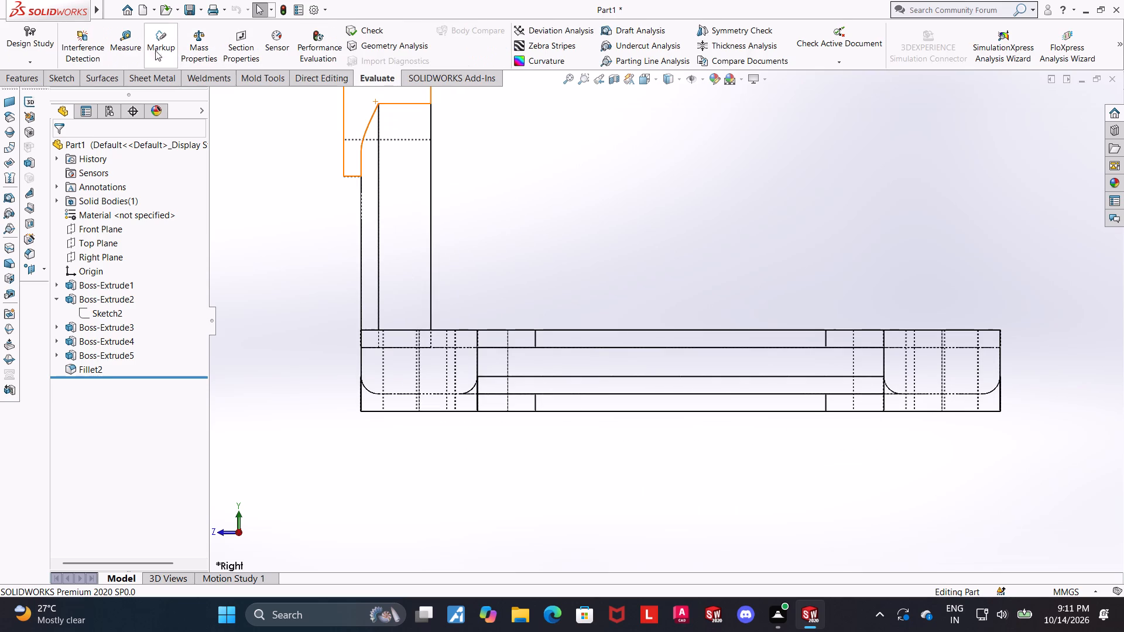
left_click(124, 43)
scroll(453, 424, "down", 3)
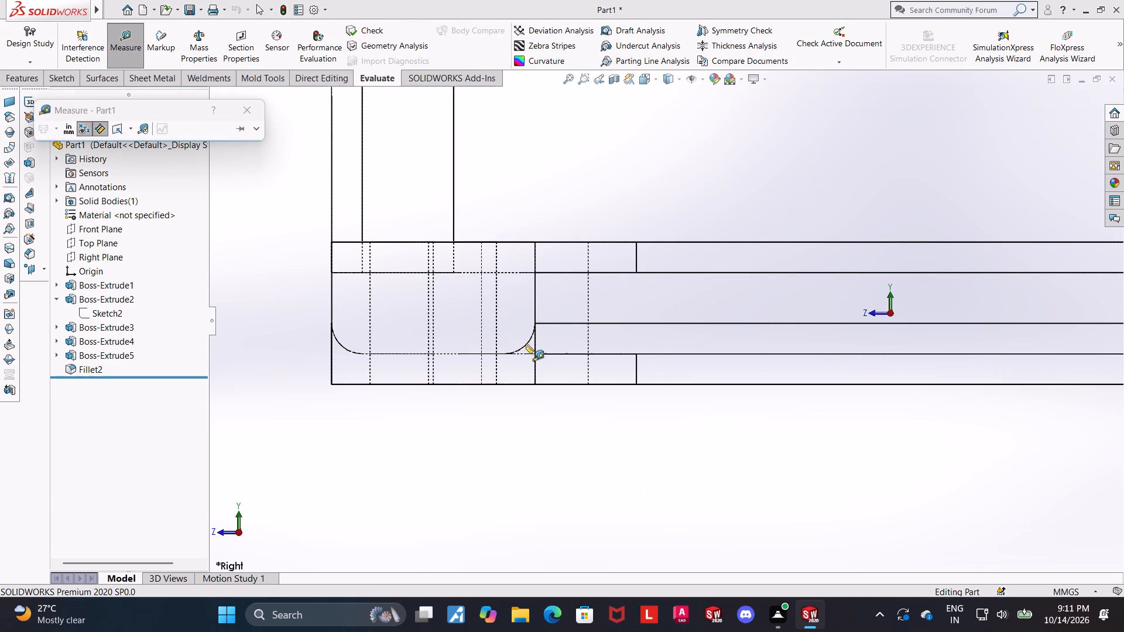
left_click(520, 347)
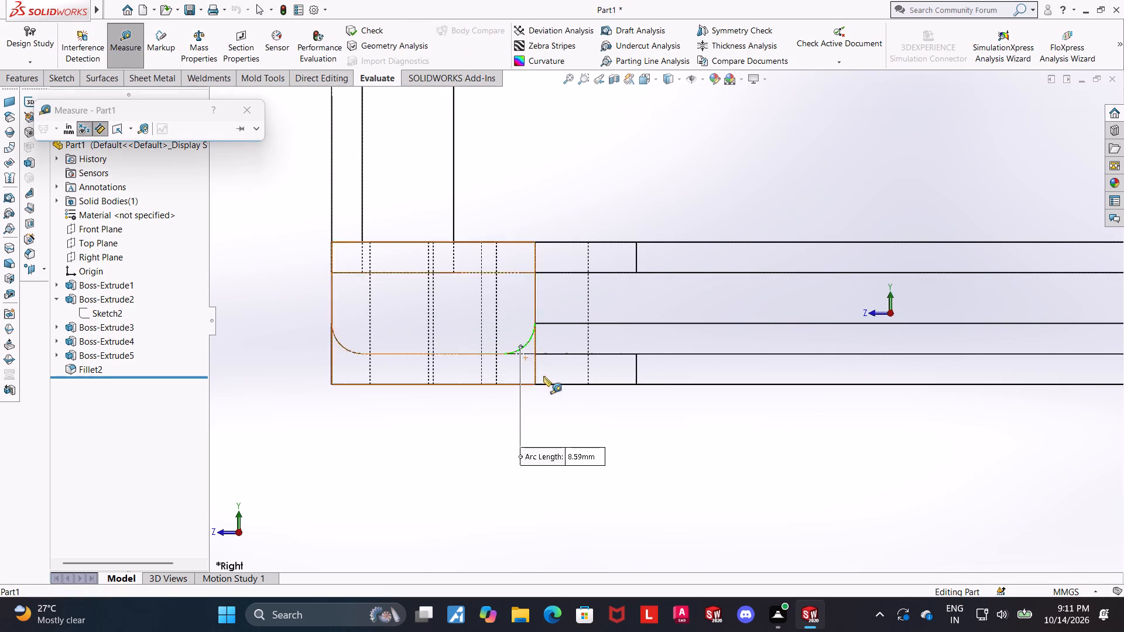
scroll(606, 427, "up", 1)
key("Escape")
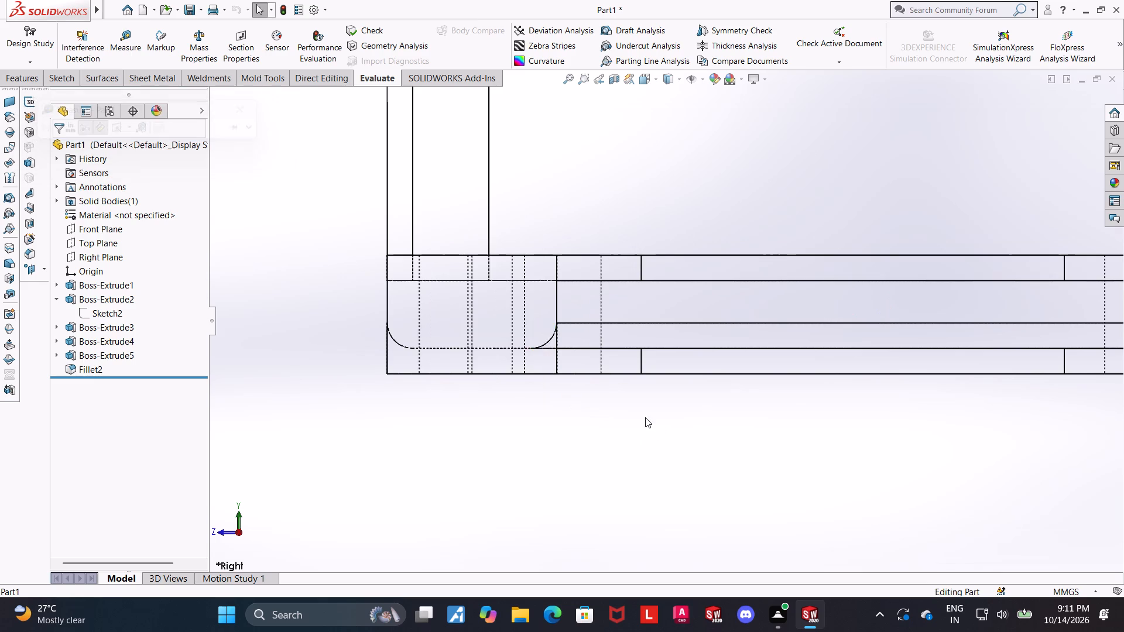
Measure the straight fillet face along the inner bottom edge of the web arm on the lug side.
middle_click_drag(643, 417, 627, 397)
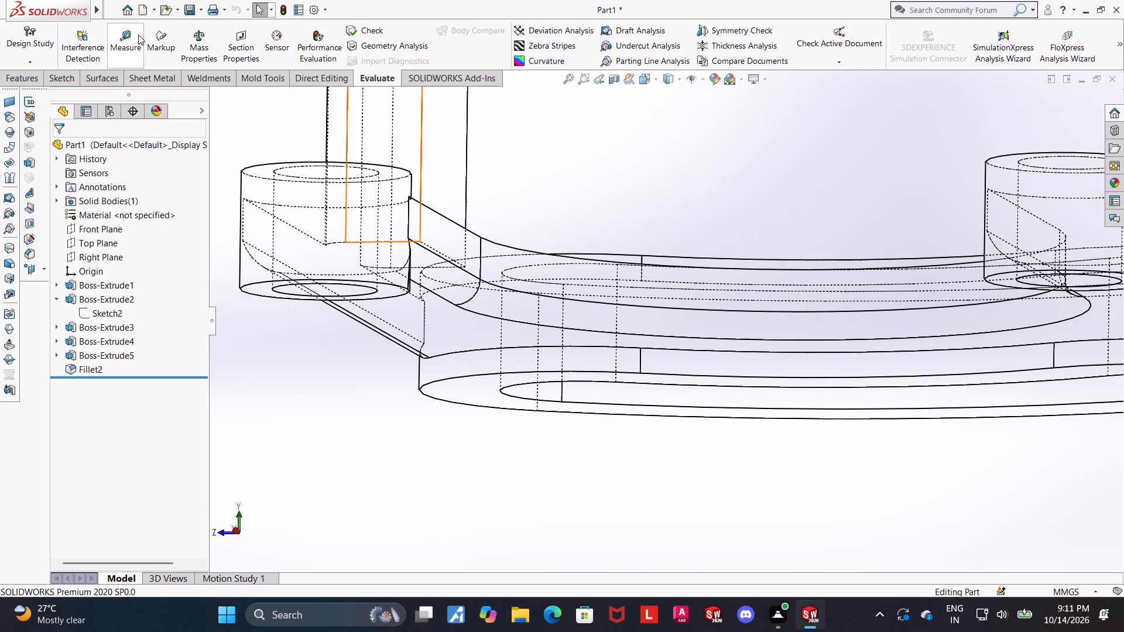
left_click(133, 37)
left_click(446, 283)
key("Escape")
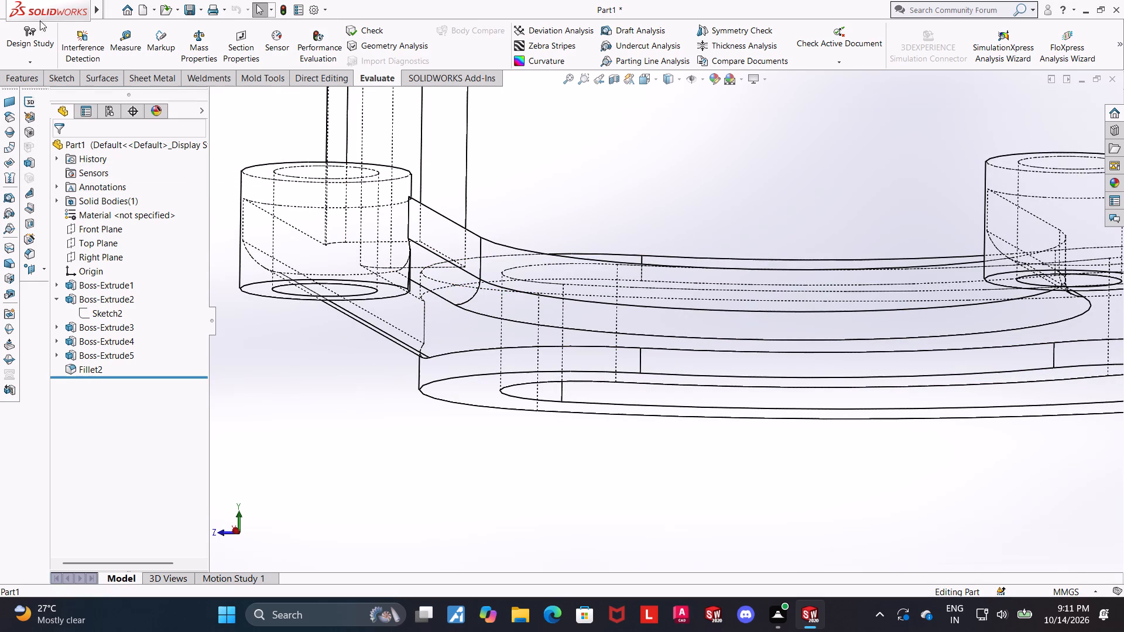
left_click(125, 44)
left_click(420, 264)
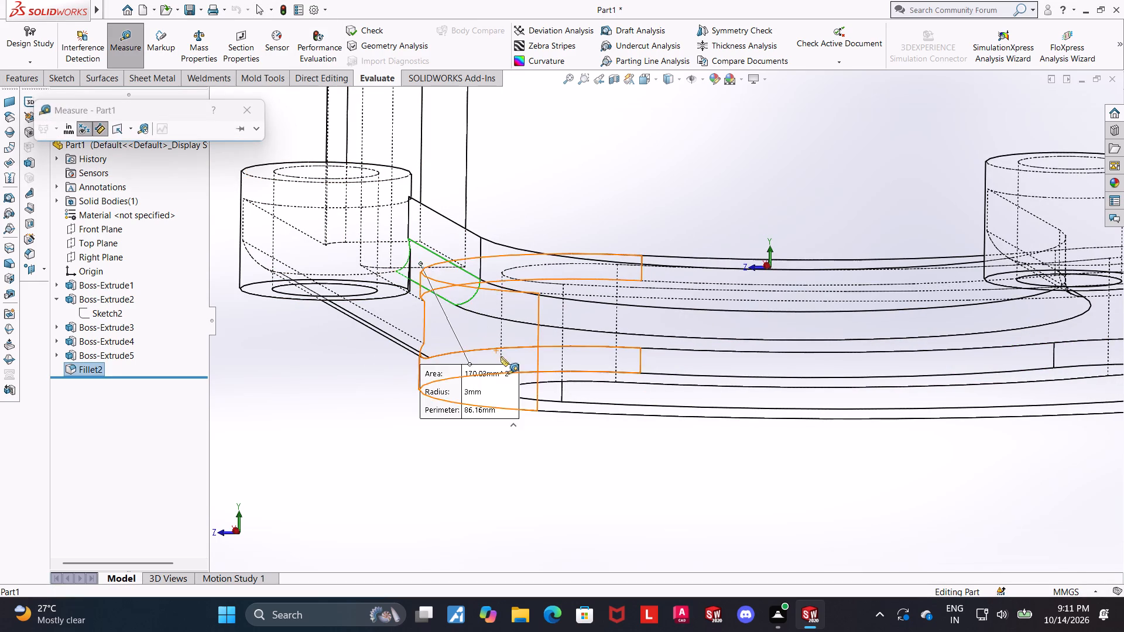
key("Escape")
Examine the bracket in the Right view and inspect the lug and its ring boss from several angles with hidden lines visible.
scroll(519, 413, "up", 3)
middle_click_drag(564, 406, 584, 446)
left_click(644, 80)
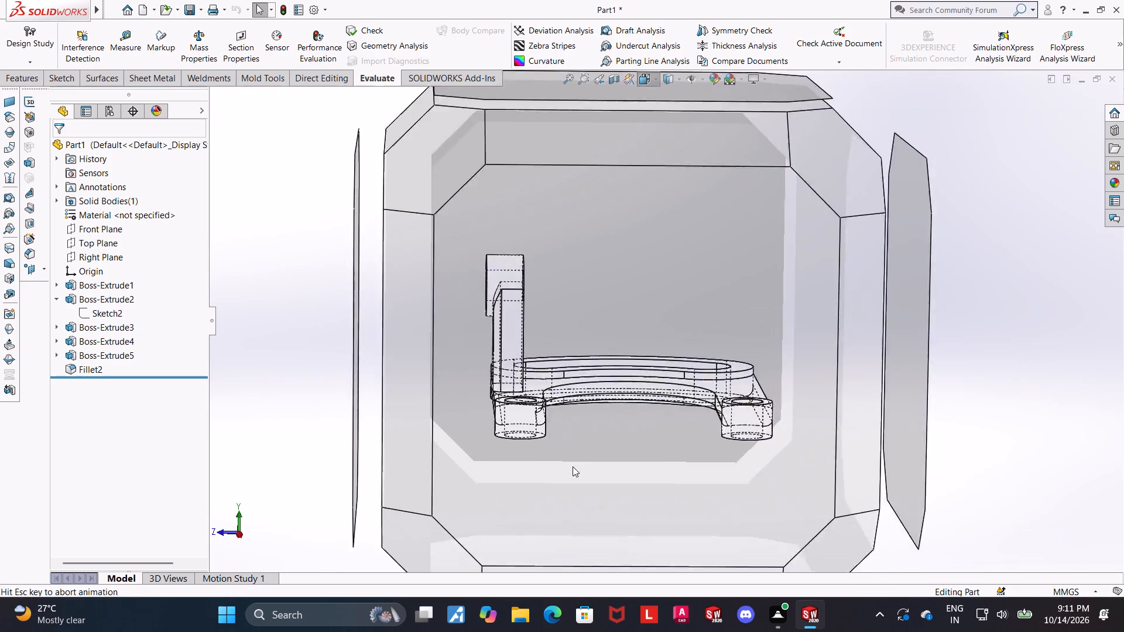
left_click(542, 406)
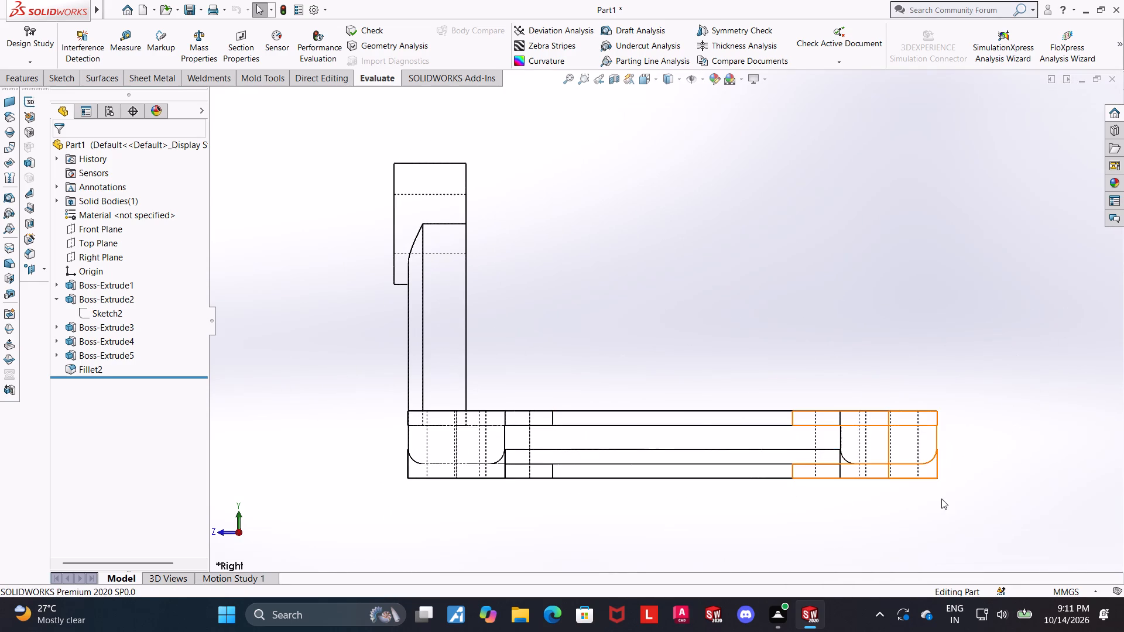
scroll(941, 499, "up", 1)
scroll(887, 473, "down", 1)
scroll(369, 432, "up", 2)
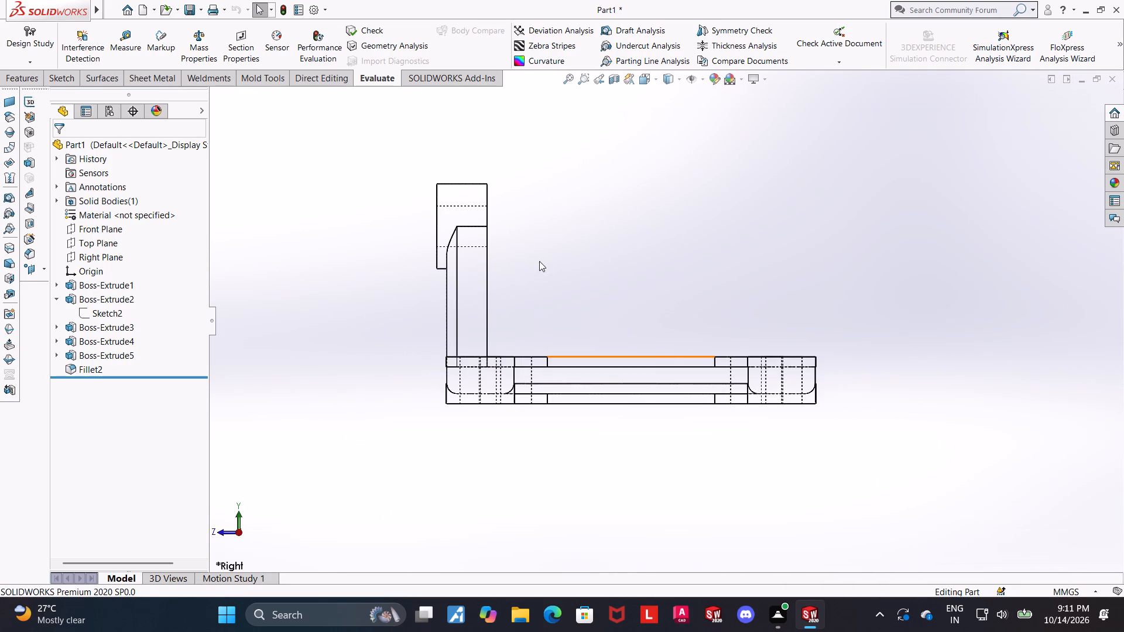
scroll(532, 265, "down", 2)
middle_click_drag(523, 279, 523, 321)
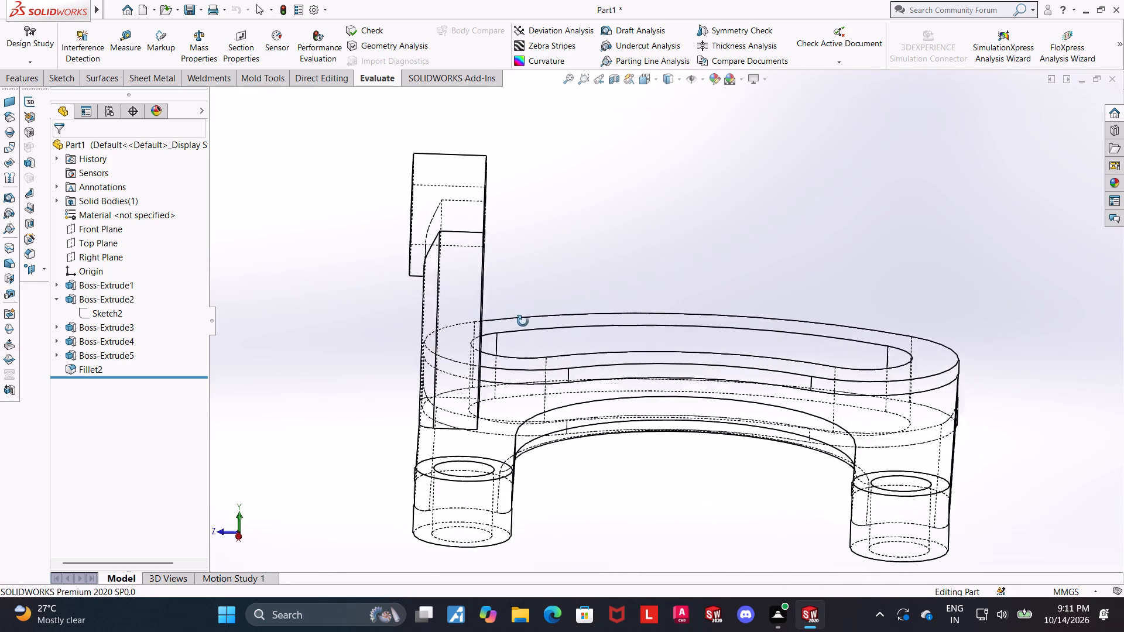
middle_click_drag(523, 321, 540, 327)
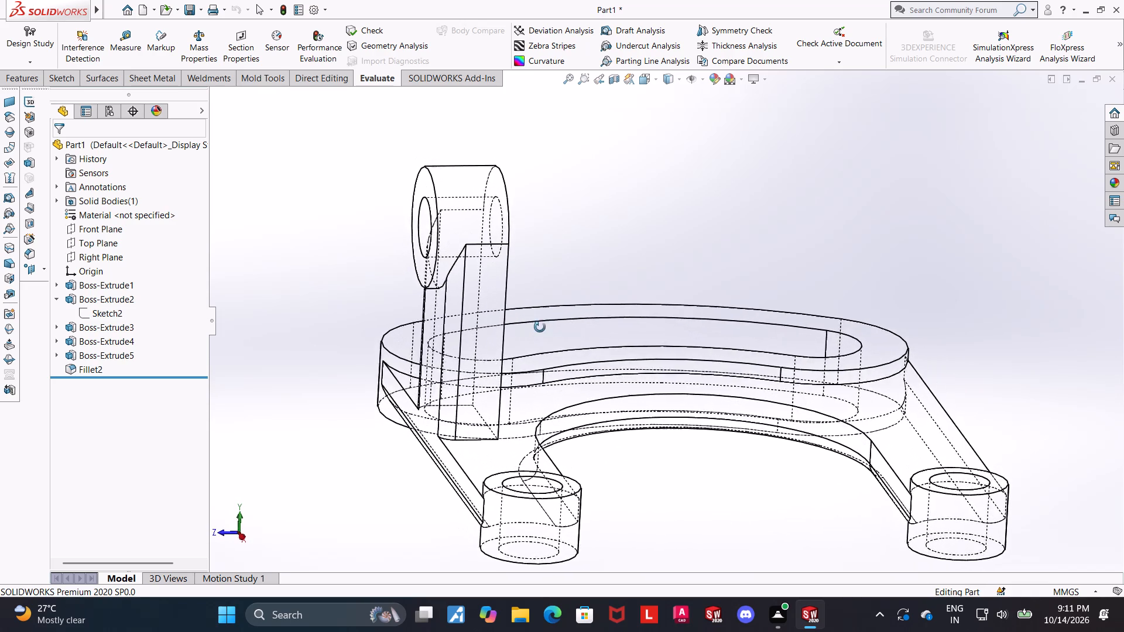
middle_click_drag(540, 327, 509, 321)
scroll(551, 220, "down", 3)
middle_click(549, 225)
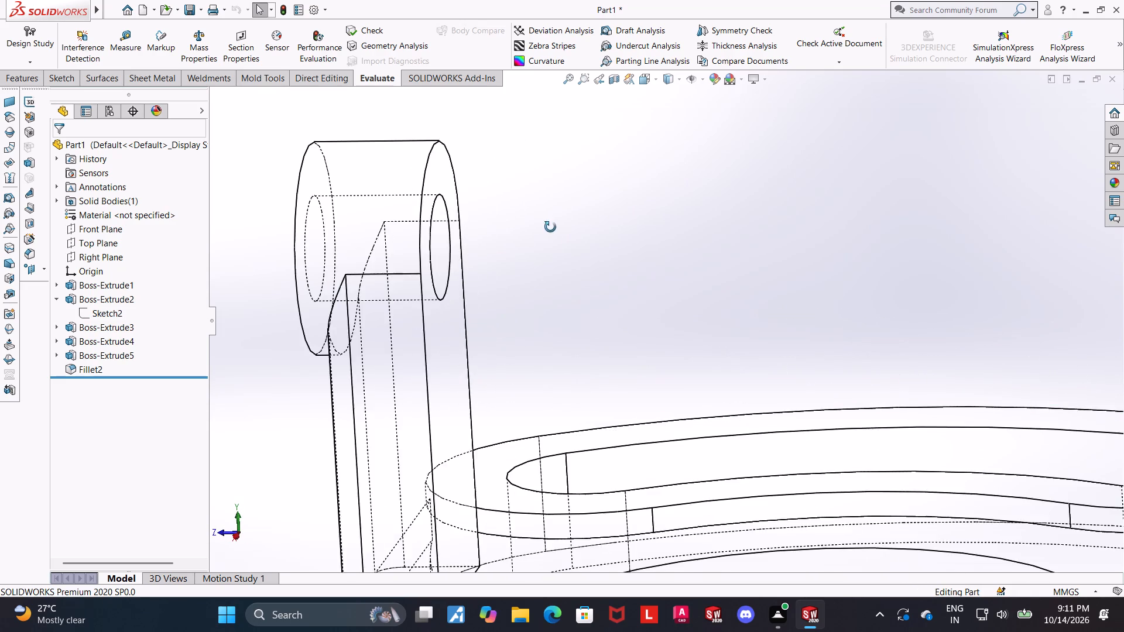
Measure between the lug's inner side face and a lower lug edge with hidden lines visible, and retry with a fresh measurement.
left_click(119, 44)
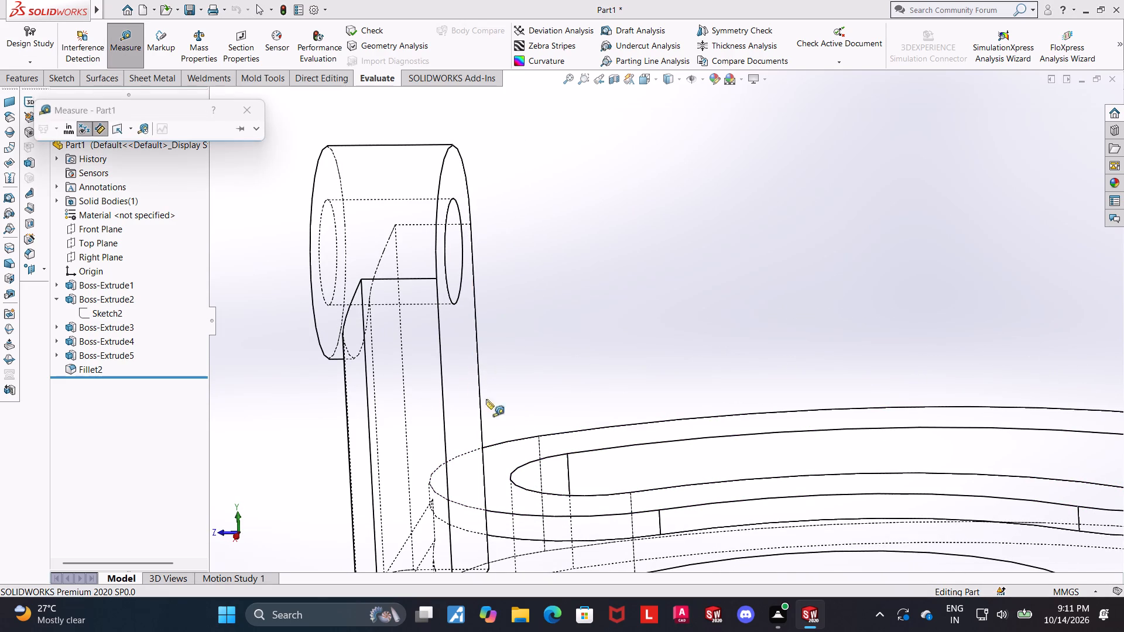
left_click(467, 384)
scroll(480, 369, "up", 3)
middle_click_drag(481, 368, 538, 404)
left_click(540, 456)
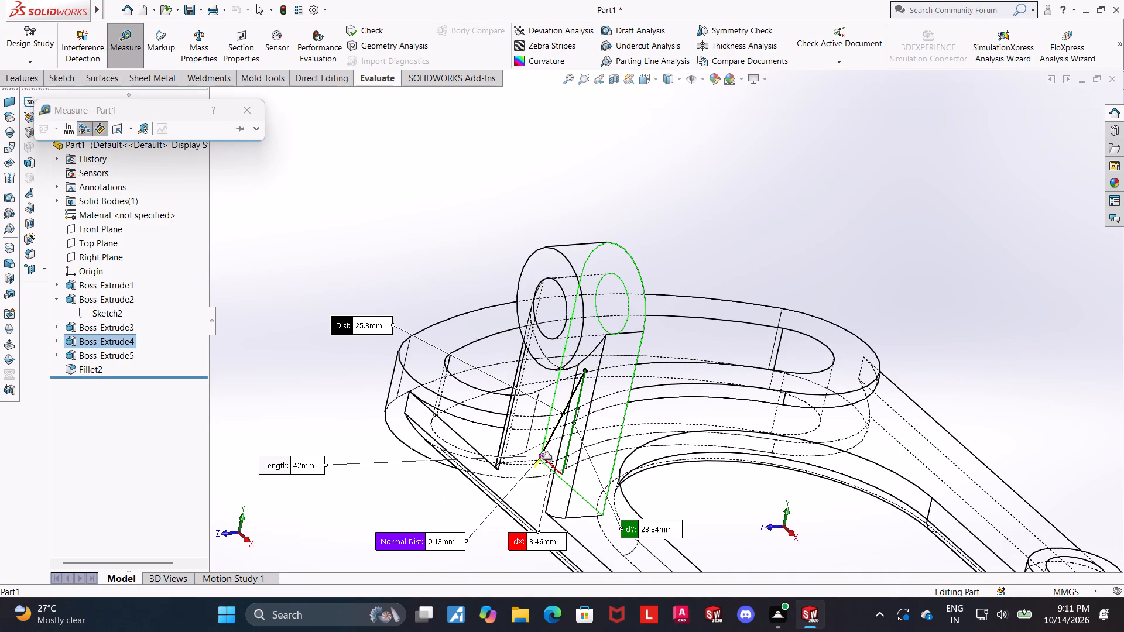
key("Escape")
key("Escape")
left_click(131, 43)
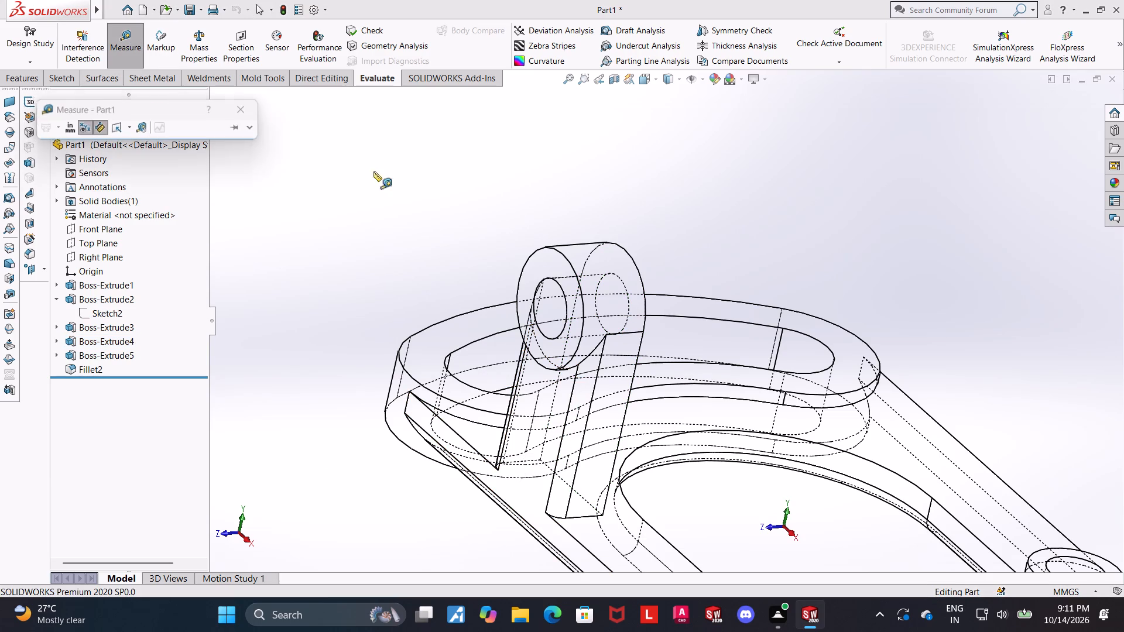
left_click(534, 384)
key("Escape")
key("Escape")
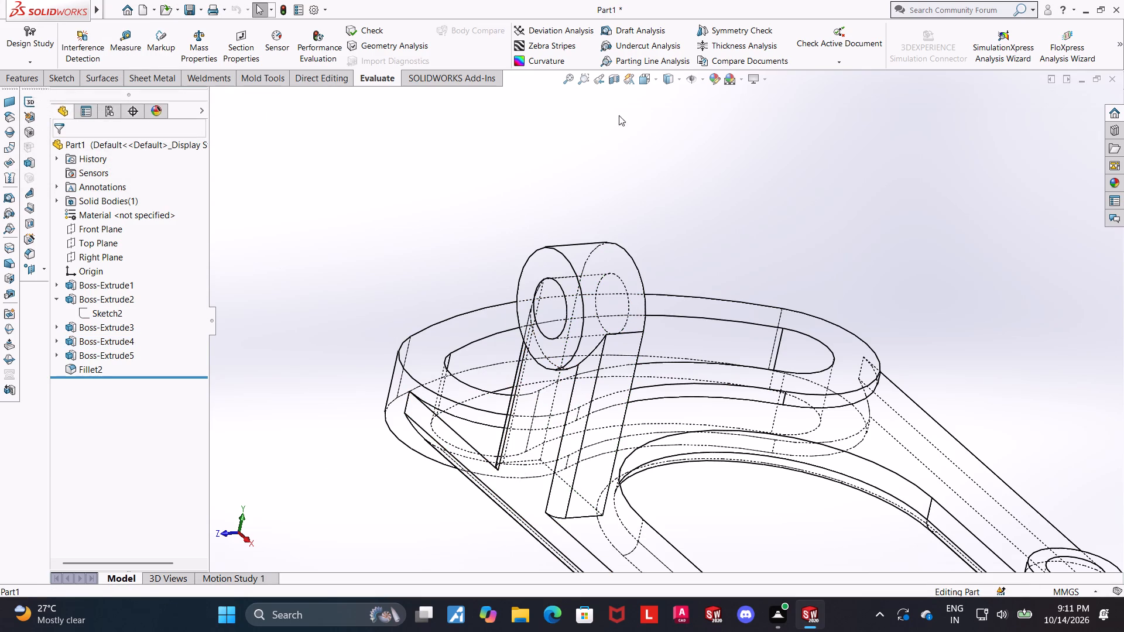
Switch the display style back to shaded with edges.
left_click(671, 81)
left_click(672, 97)
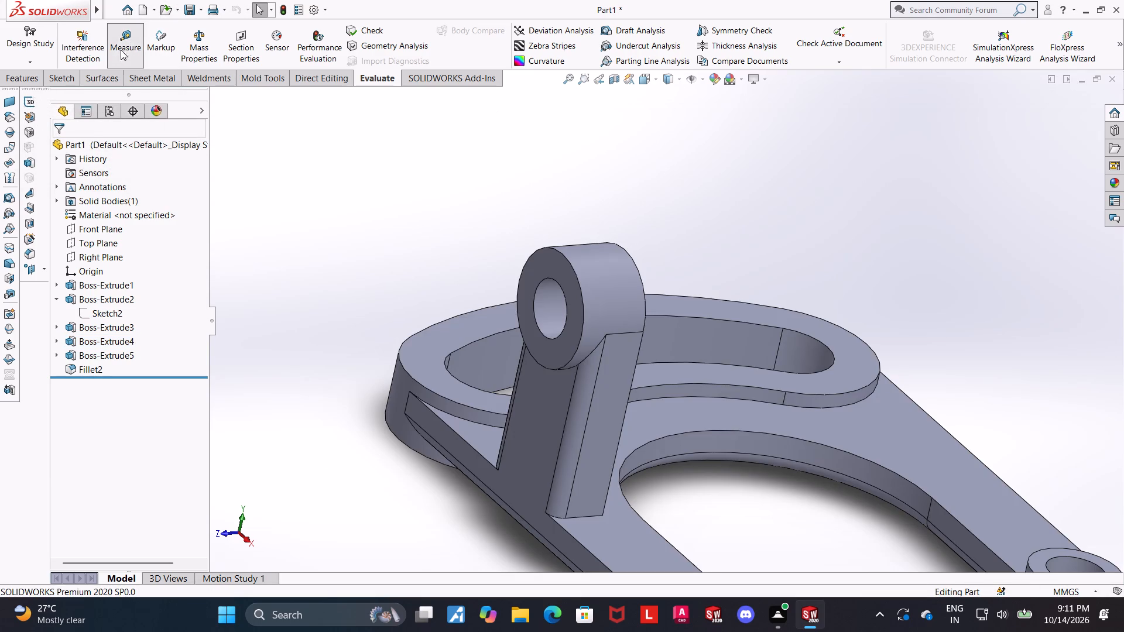
Measure the distance between the outer side face shared by web and lug and the lug's opposite inner side face.
left_click(121, 50)
left_click(539, 417)
middle_click_drag(671, 478, 582, 431)
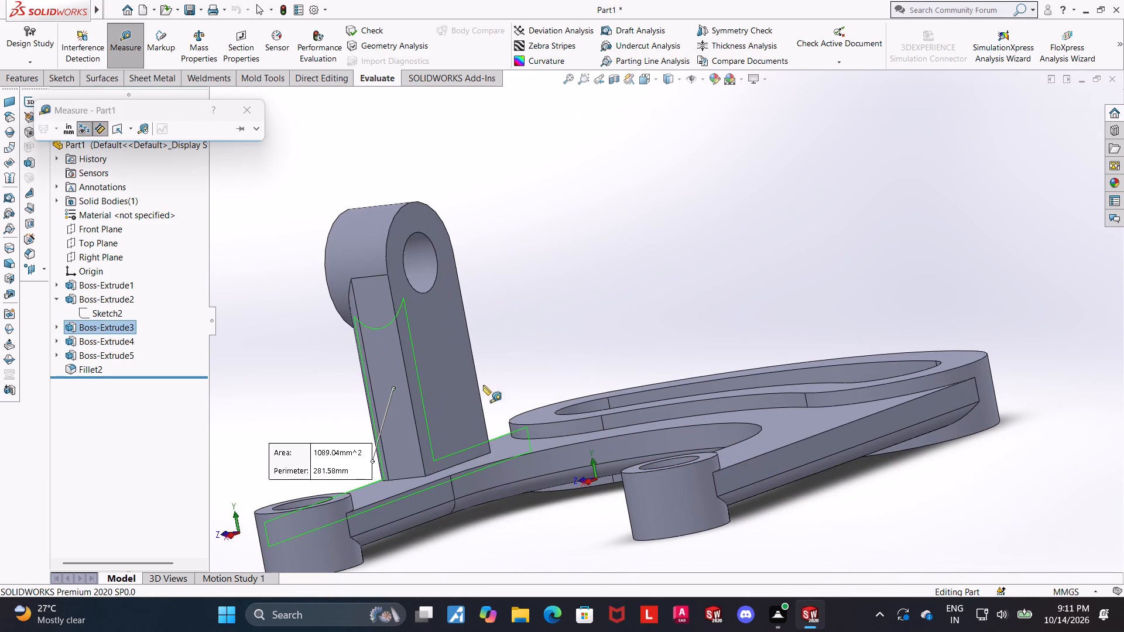
left_click(458, 362)
scroll(481, 430, "down", 3)
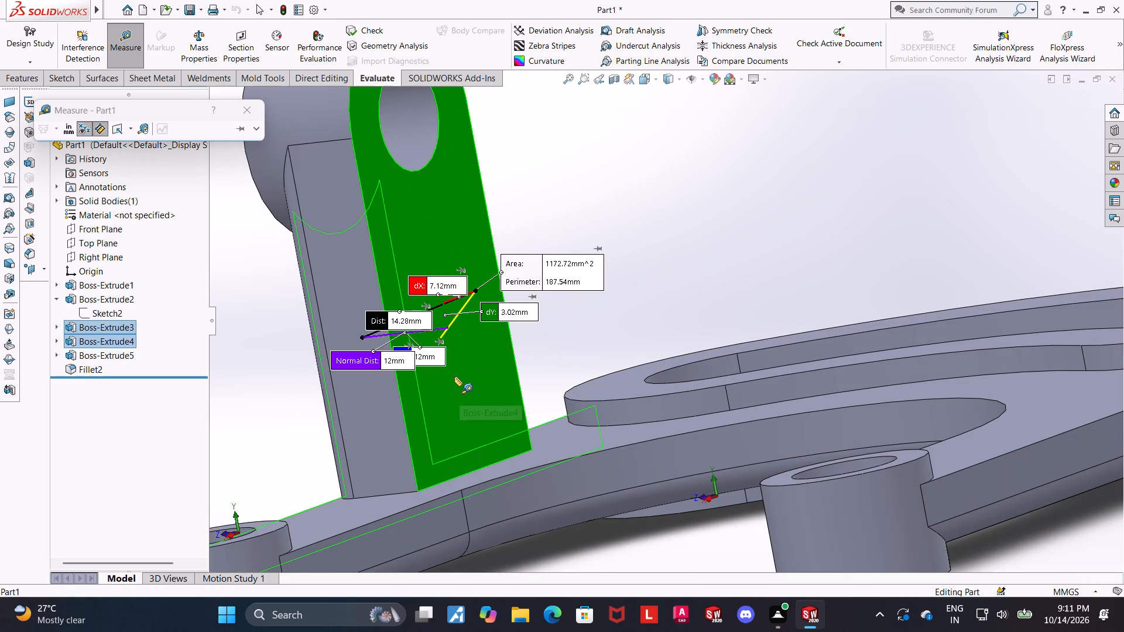
scroll(454, 376, "down", 1)
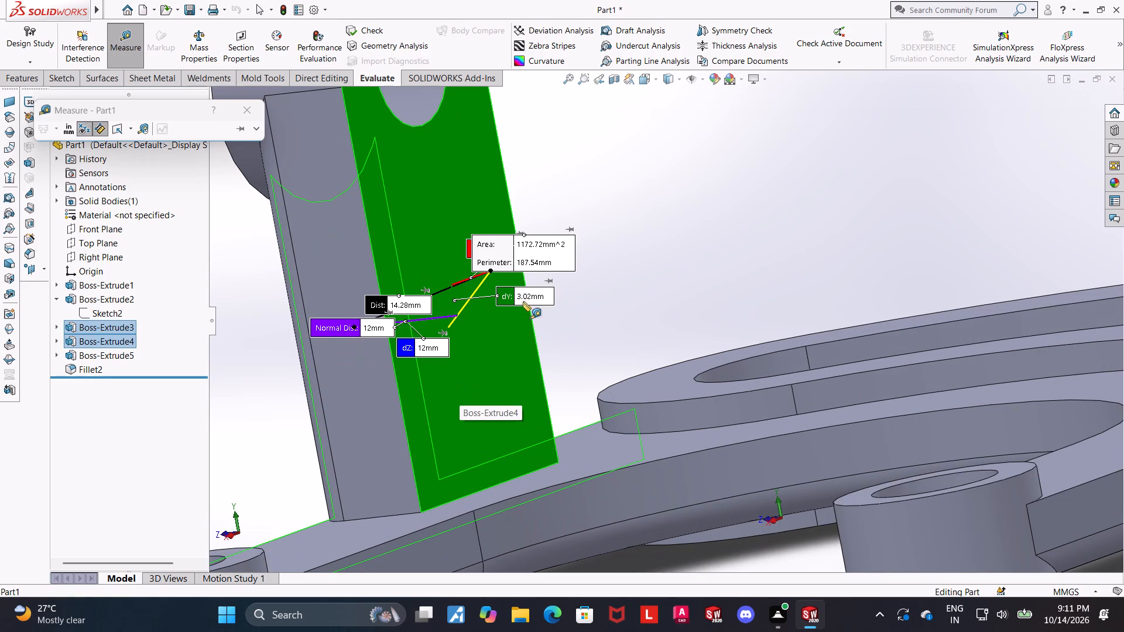
scroll(560, 352, "up", 1)
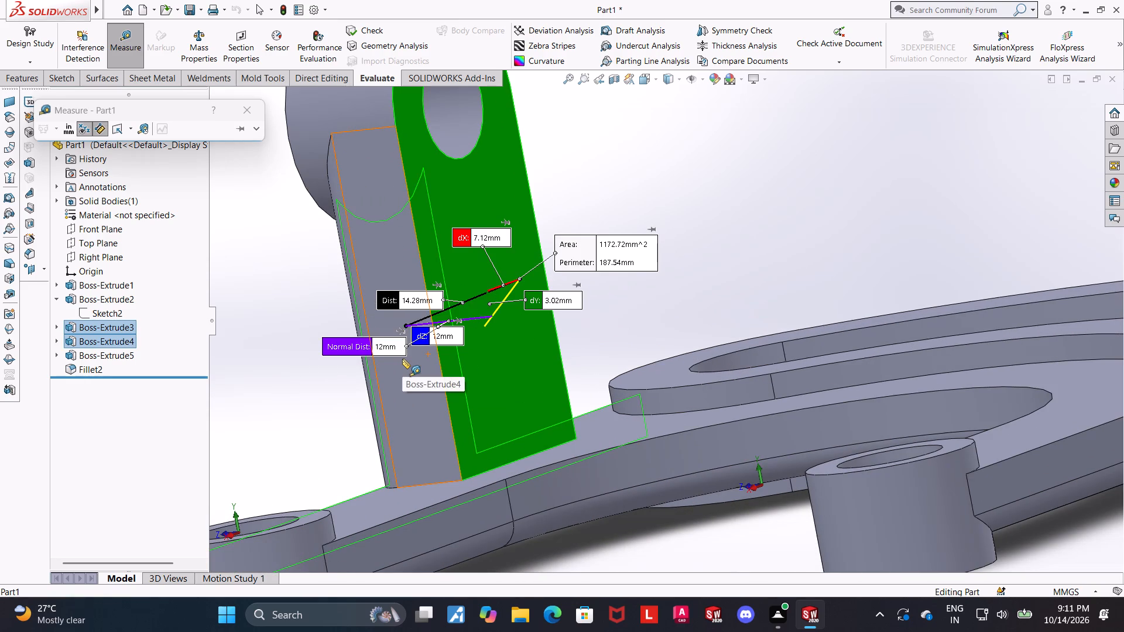
scroll(402, 359, "up", 2)
key("Escape")
Return to the isometric view and examine the whole finished bracket.
scroll(546, 466, "up", 3)
middle_click_drag(561, 475, 601, 469)
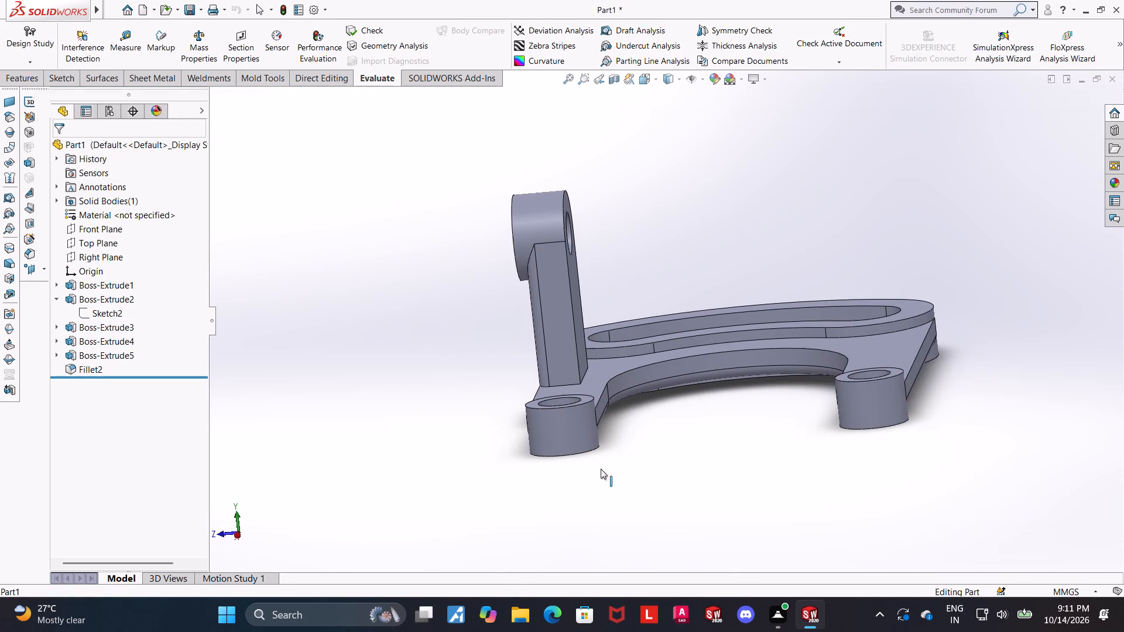
middle_click_drag(601, 469, 599, 472)
key("ctrl+7")
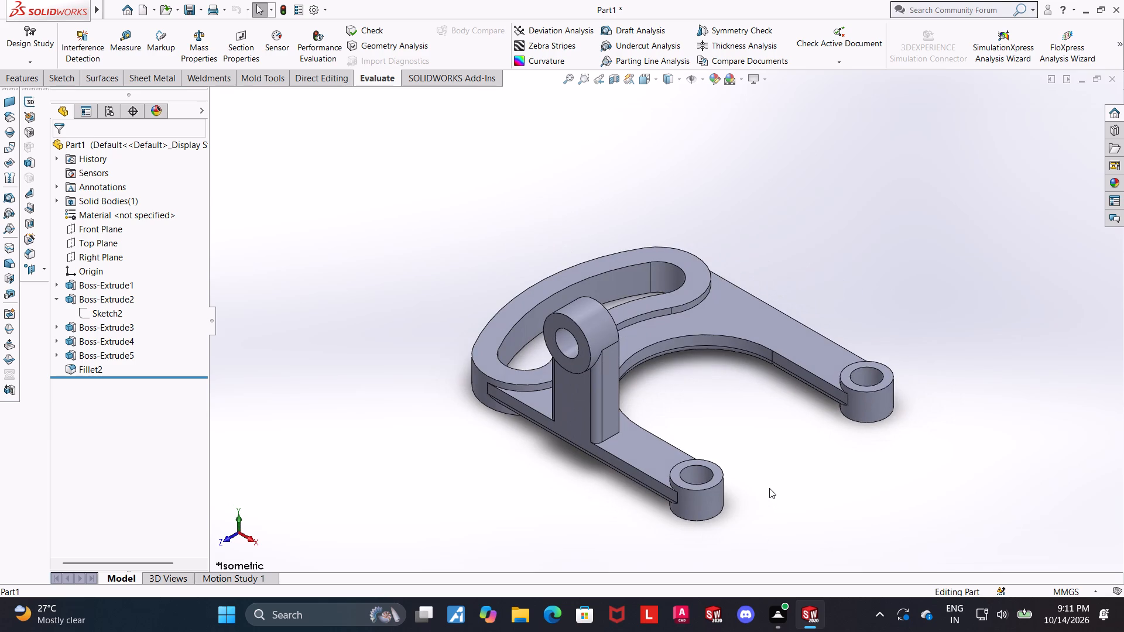
scroll(759, 265, "down", 2)
scroll(701, 332, "up", 4)
scroll(703, 416, "down", 1)
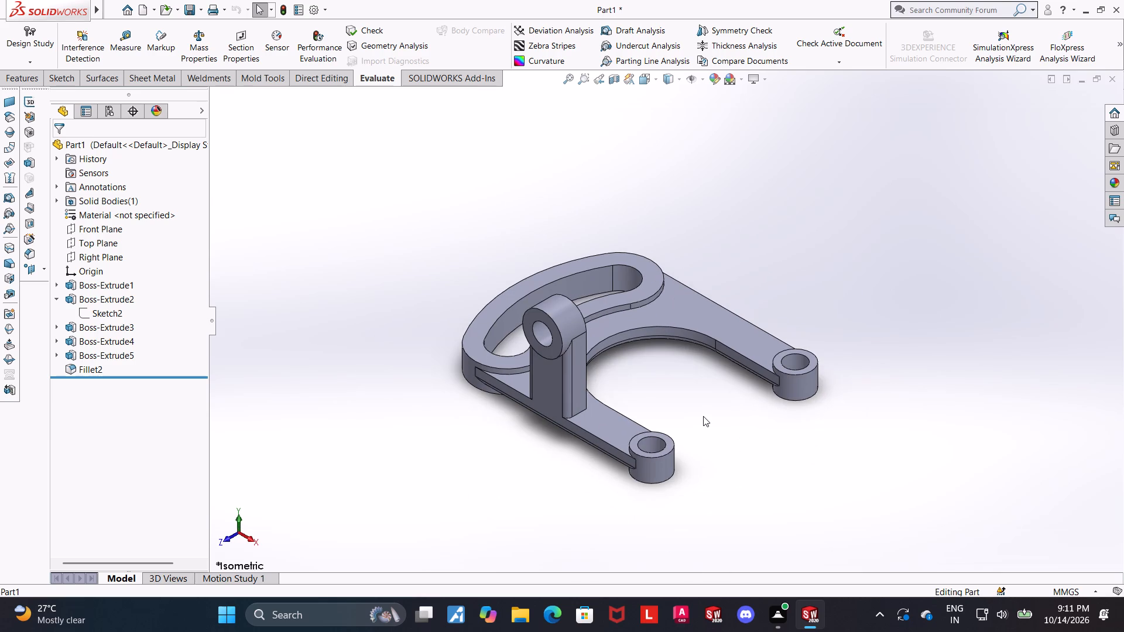
scroll(703, 416, "down", 2)
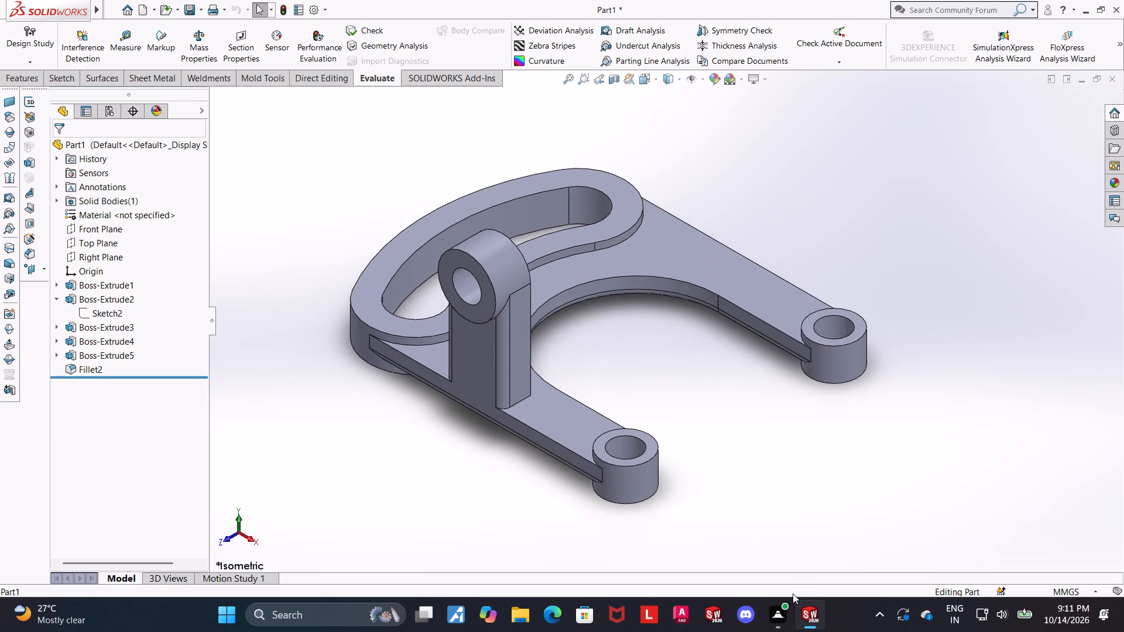
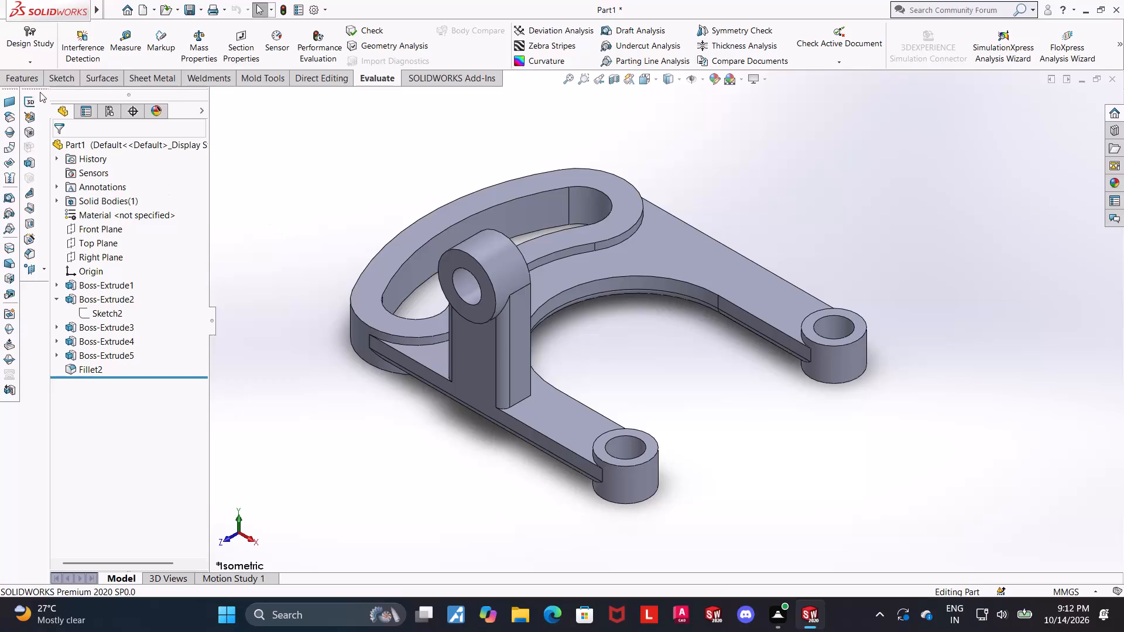
Save the part in the Downloads folder as a SOLIDWORKS Part named "arcuate slotted pivot bracket".
left_click(149, 155)
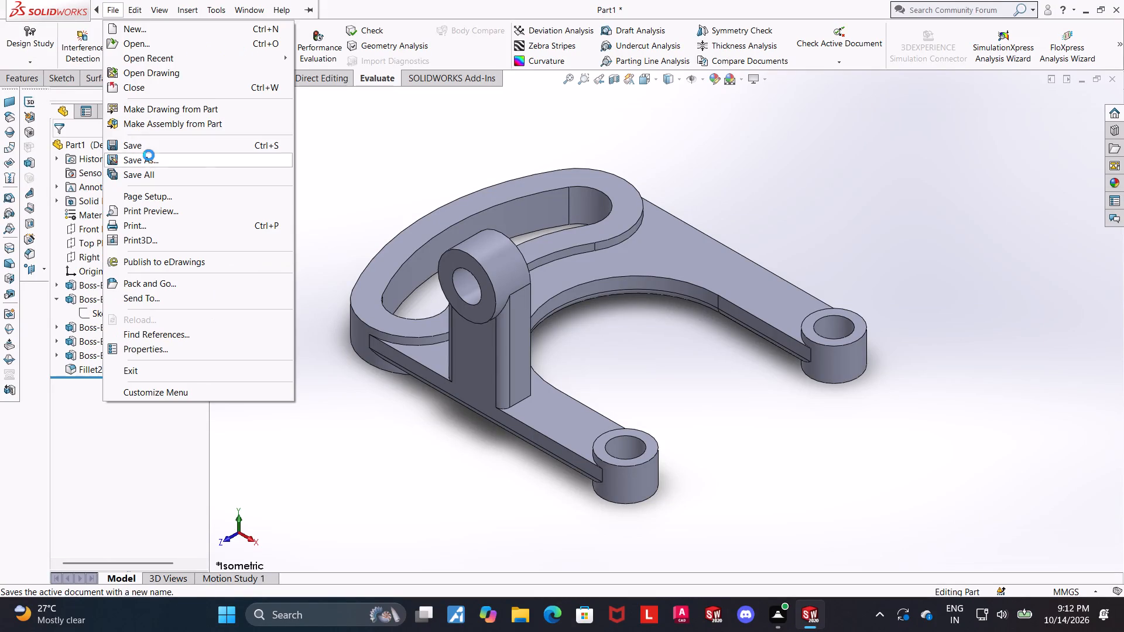
type("arcuate slotted pivot bracket")
key("space")
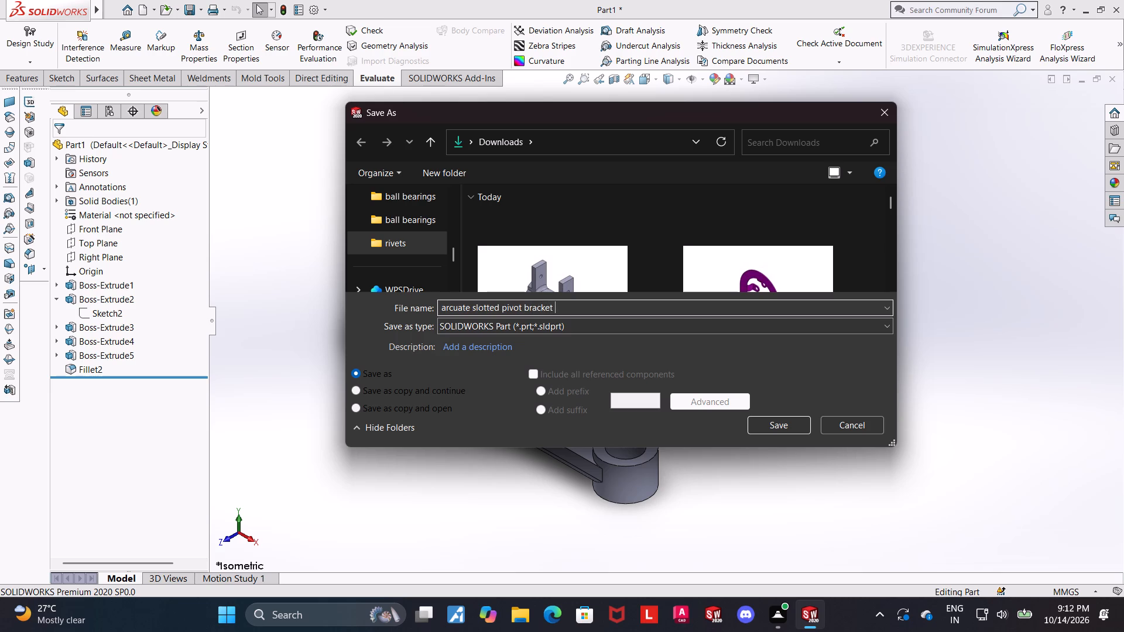
left_click(784, 427)
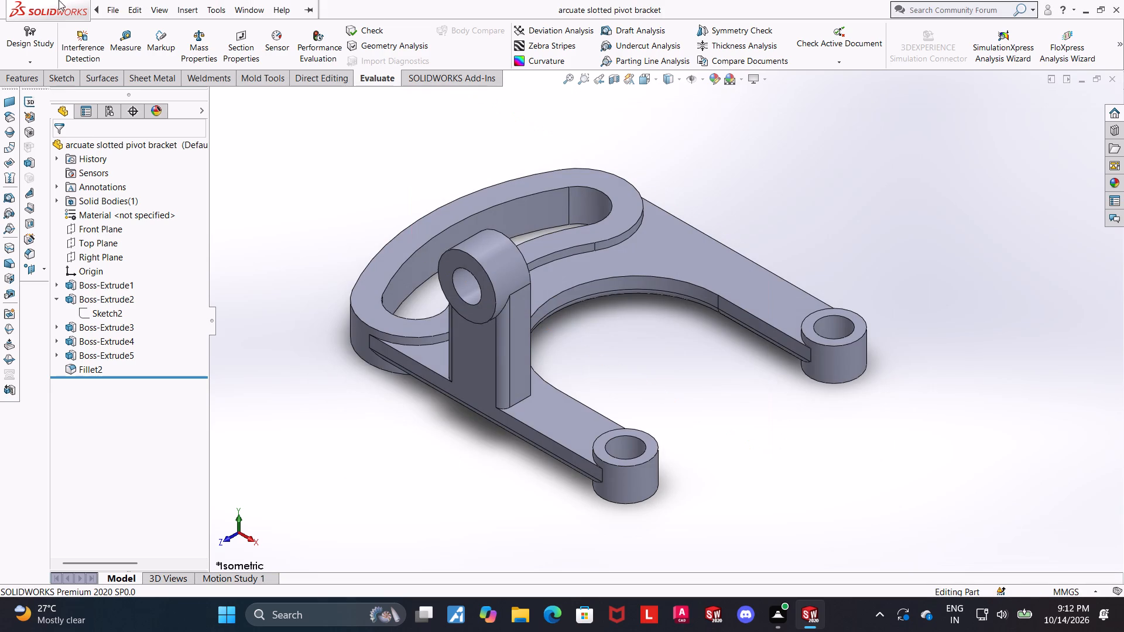
Export the bracket in Adobe Portable Document Format (*.pdf), keeping the part's file name.
left_click(142, 160)
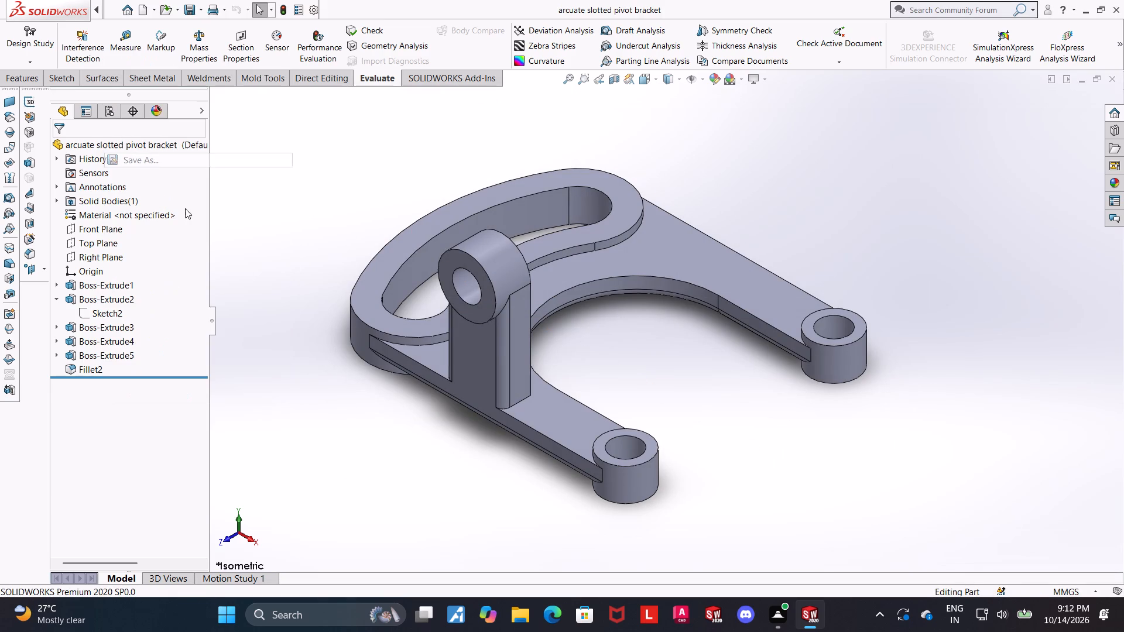
left_click(526, 324)
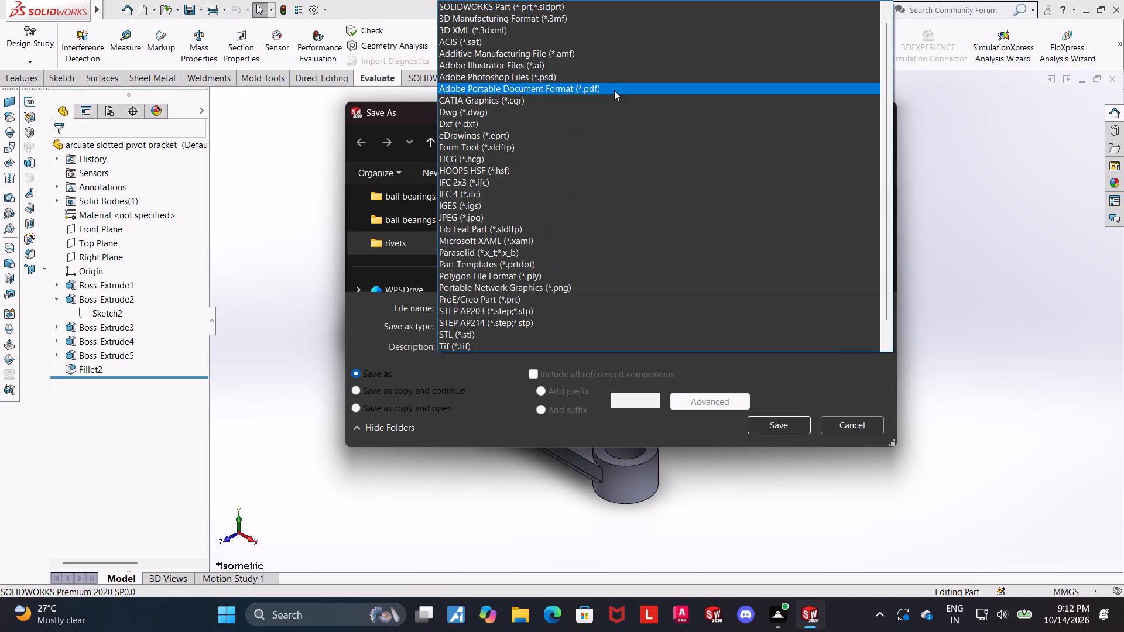
left_click(614, 90)
left_click(765, 445)
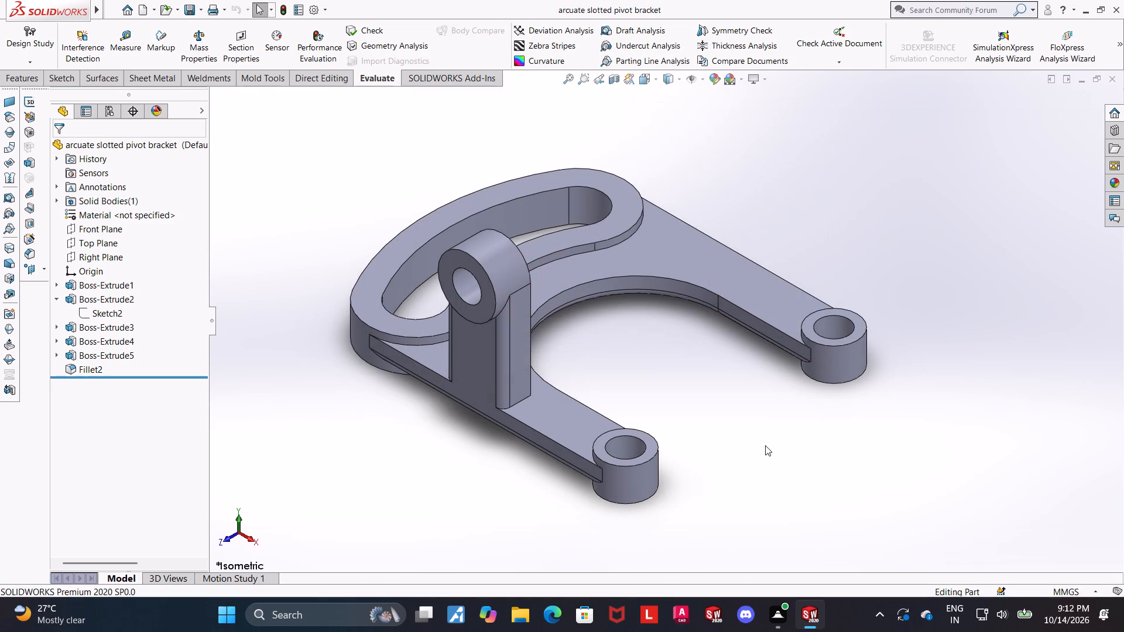
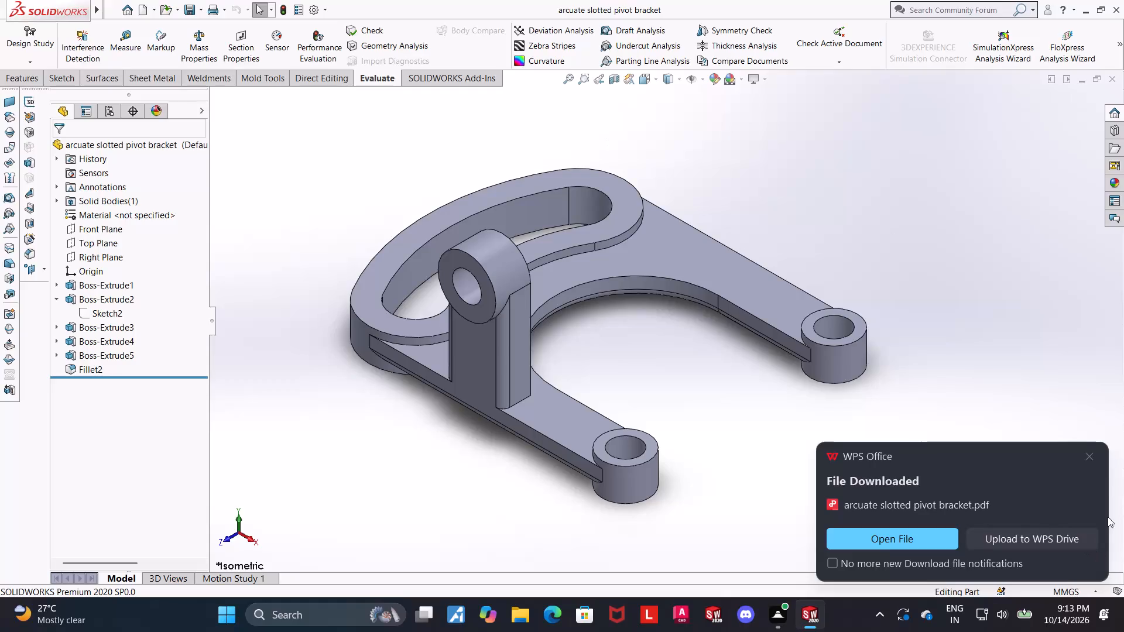
Dismiss the WPS Office notification about the downloaded PDF without opening the file.
left_click(1089, 457)
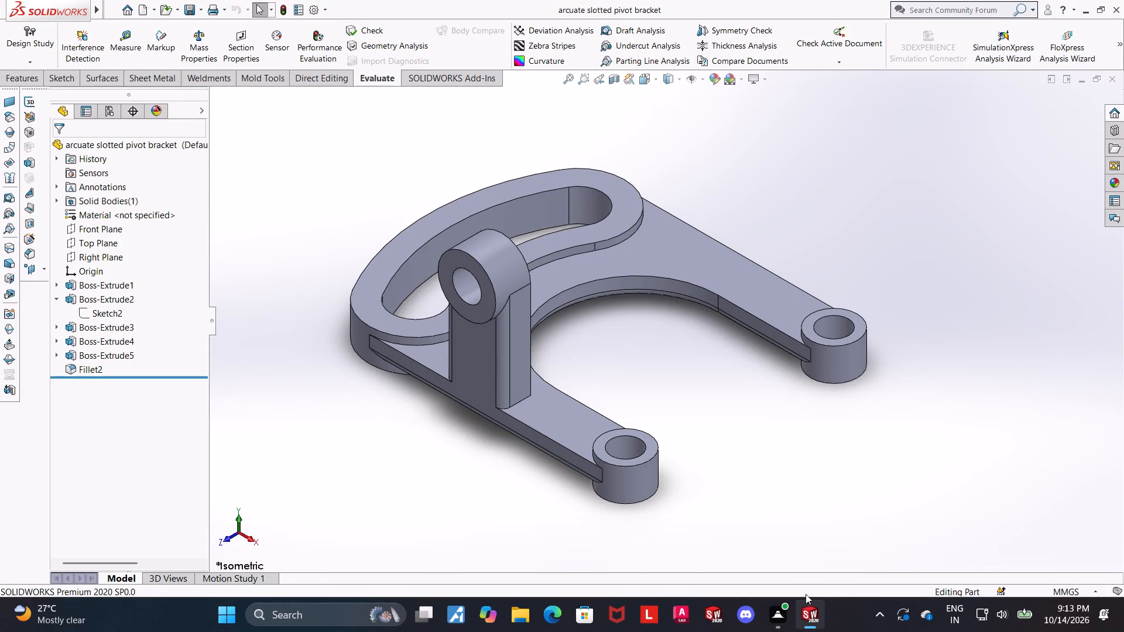